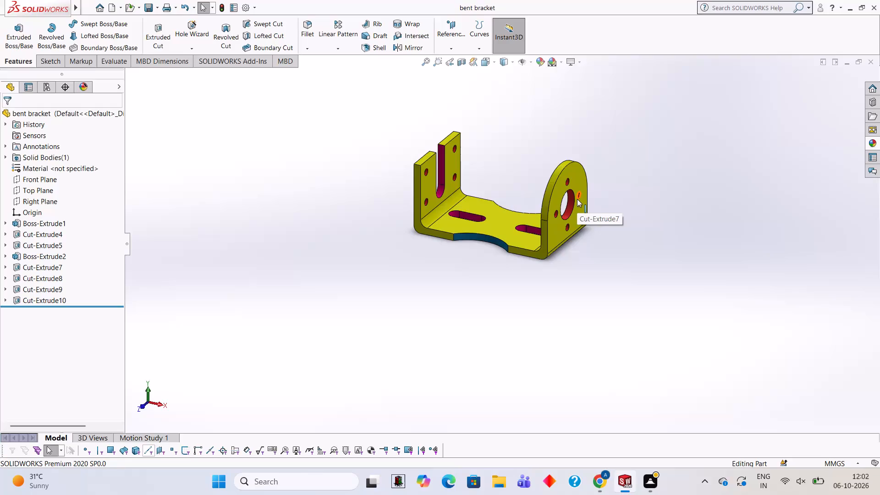
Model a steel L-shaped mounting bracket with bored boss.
Close the bent bracket part.
click(877, 66)
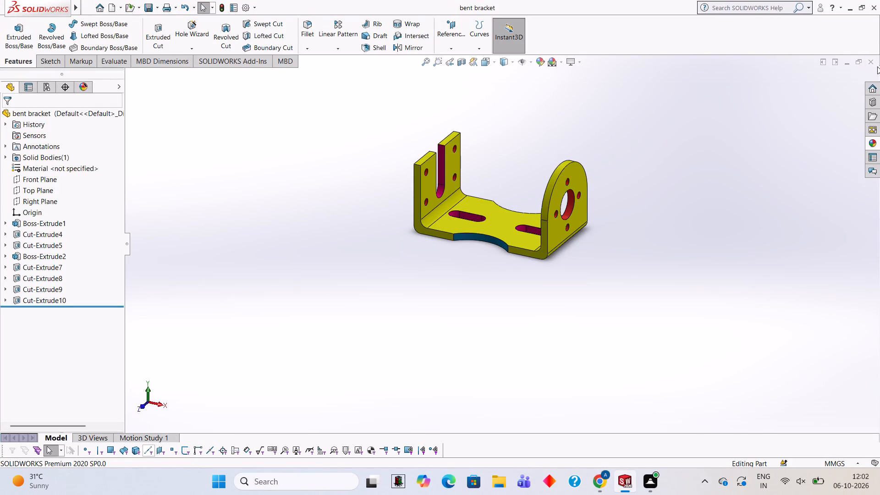
click(874, 62)
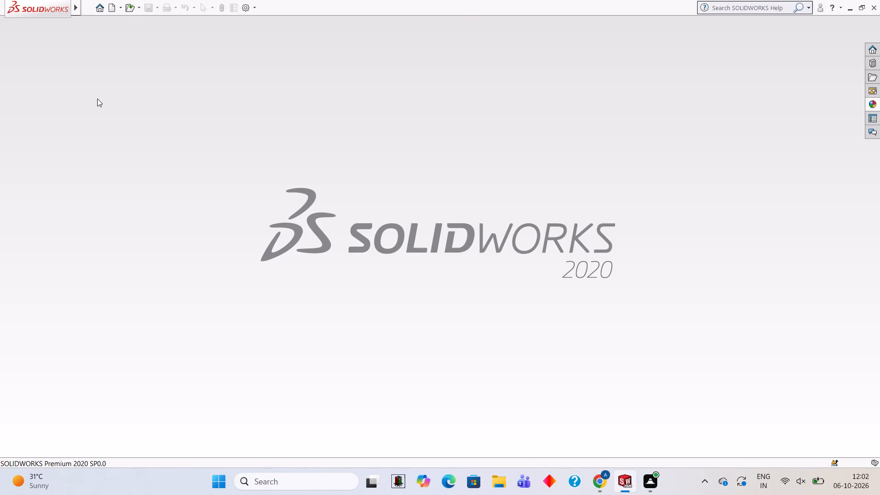
Create a new part document and open a sketch on the Front Plane.
click(110, 8)
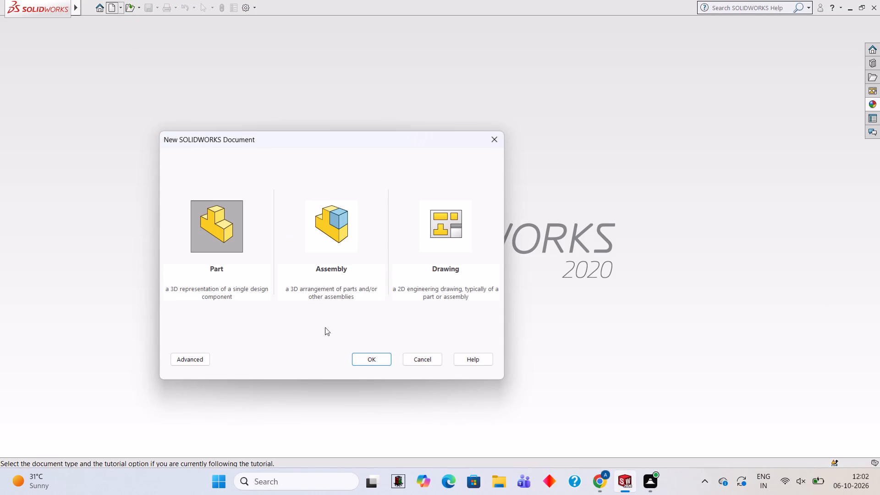
click(379, 361)
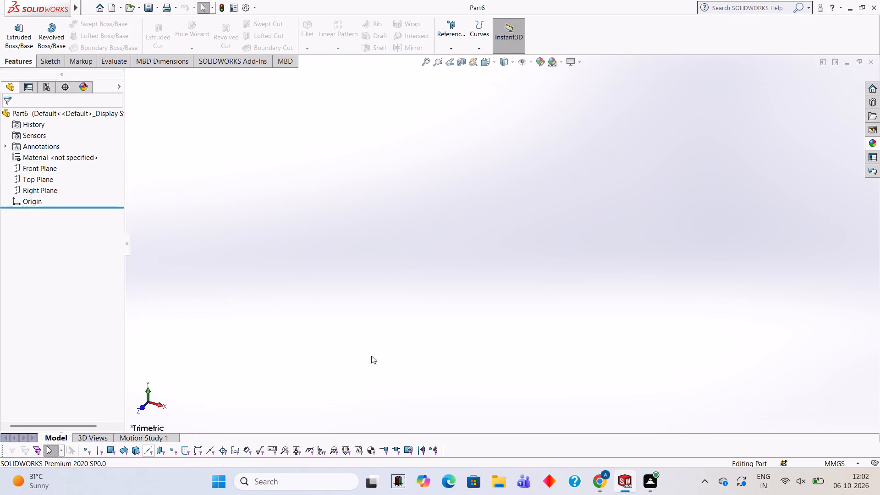
click(45, 169)
click(52, 160)
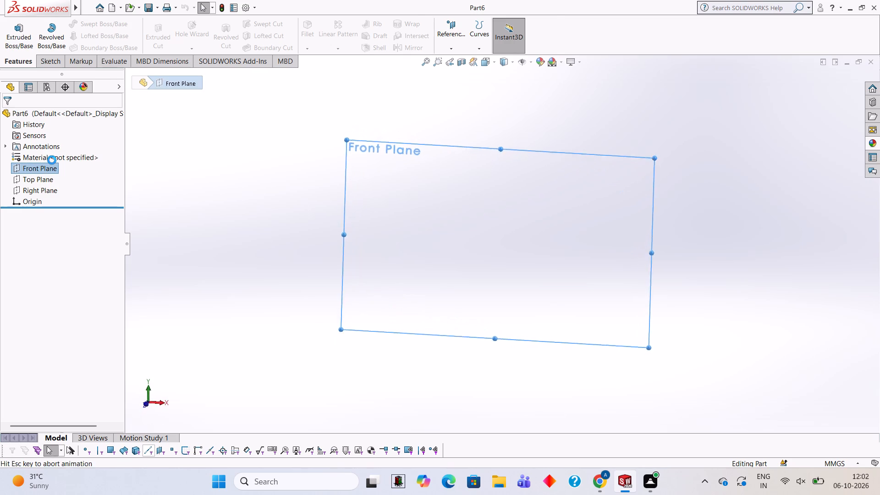
click(368, 192)
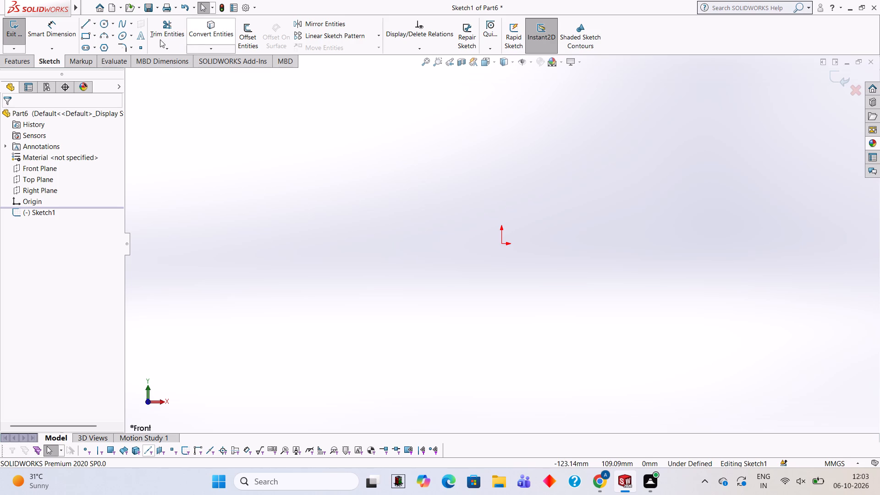
Draw a closed rectangle of lines from the origin, 62 mm wide along X and 70 mm high along Y.
click(85, 19)
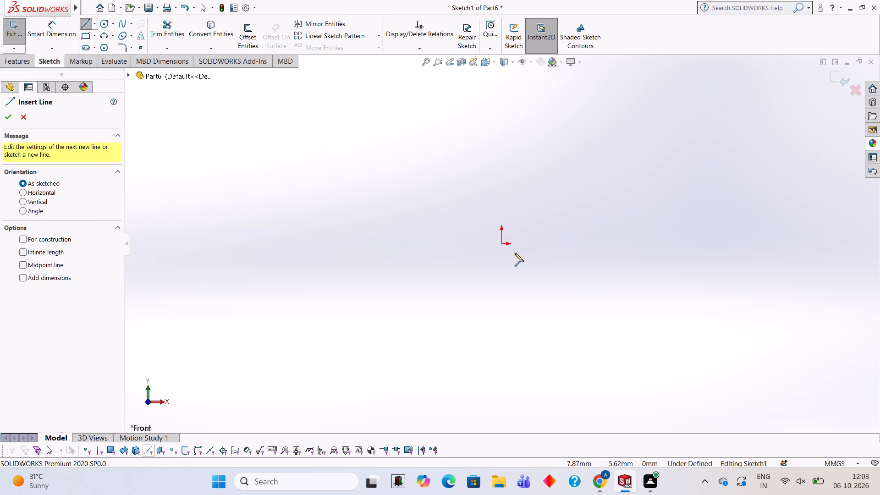
click(502, 244)
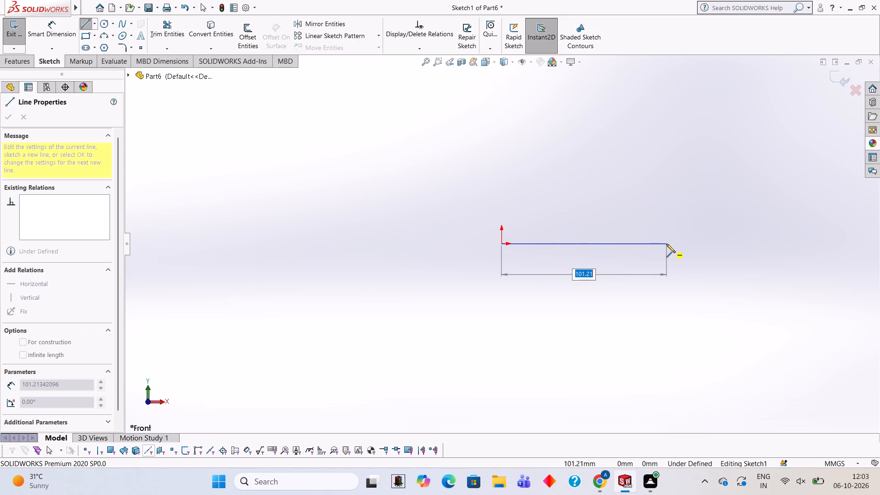
text(62)
key(Return)
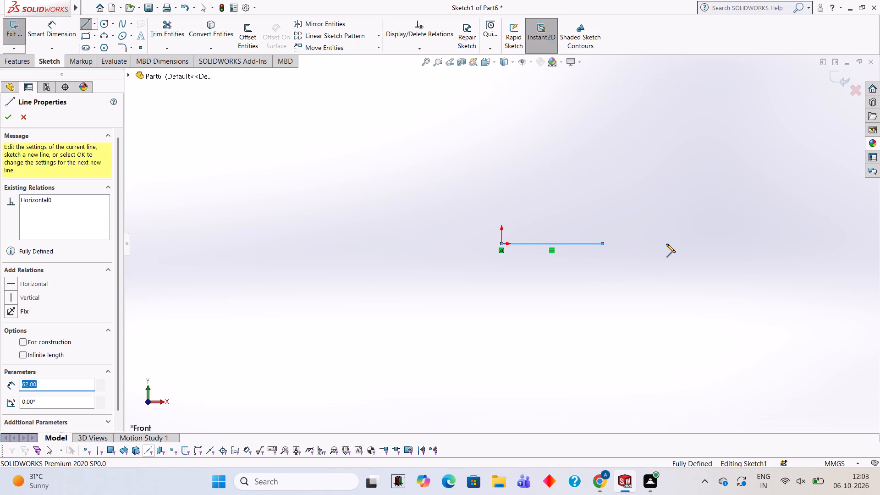
scroll(593, 243, down, 2)
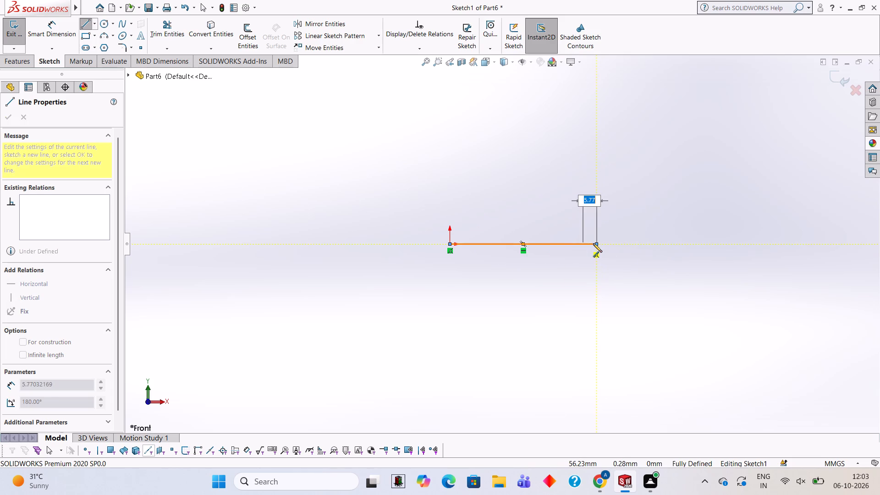
scroll(588, 262, down, 1)
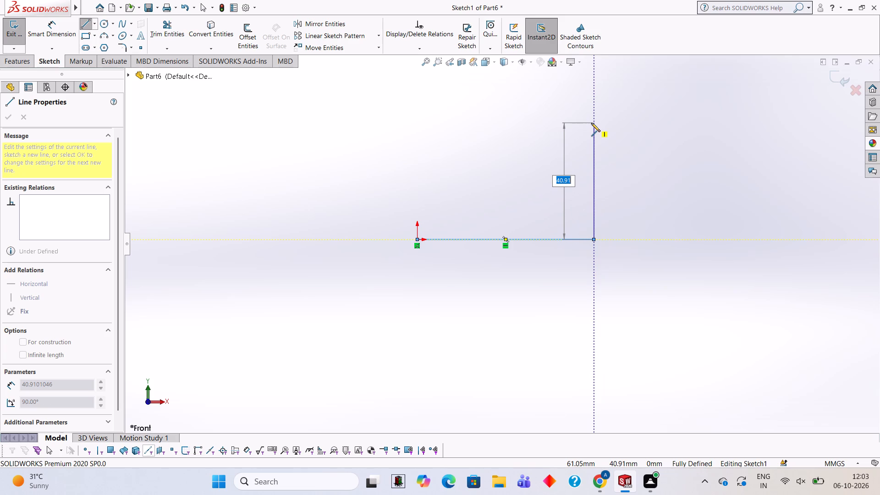
text(70)
key(Return)
scroll(591, 123, up, 2)
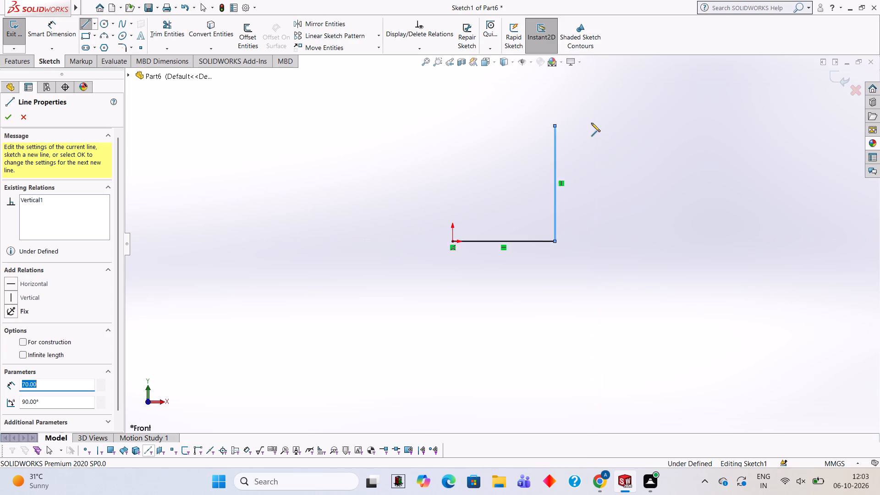
scroll(591, 123, up, 2)
scroll(591, 123, down, 3)
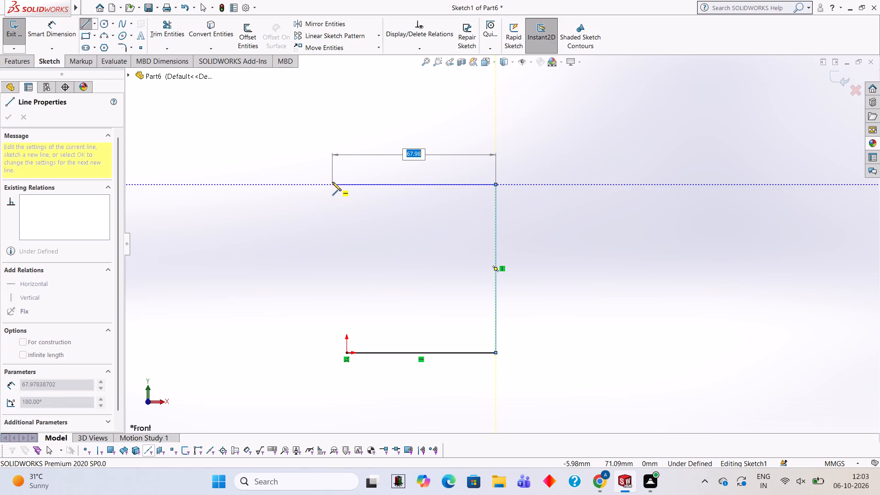
text(62)
key(Return)
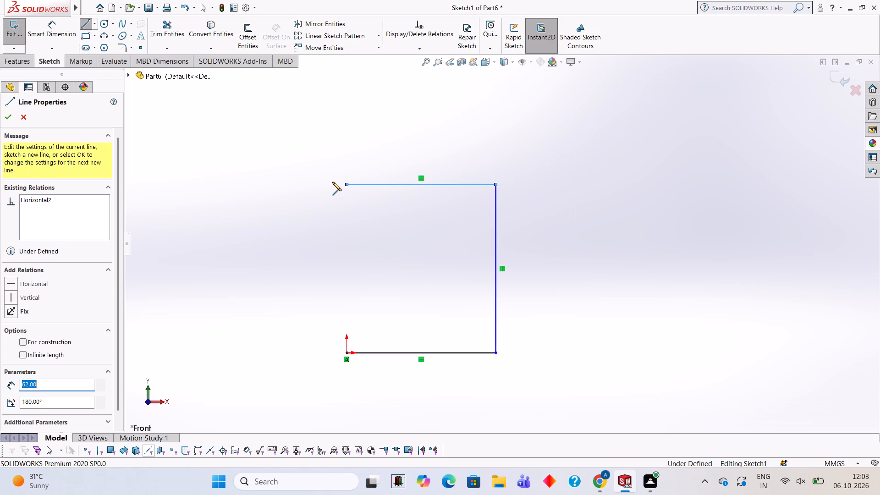
click(346, 351)
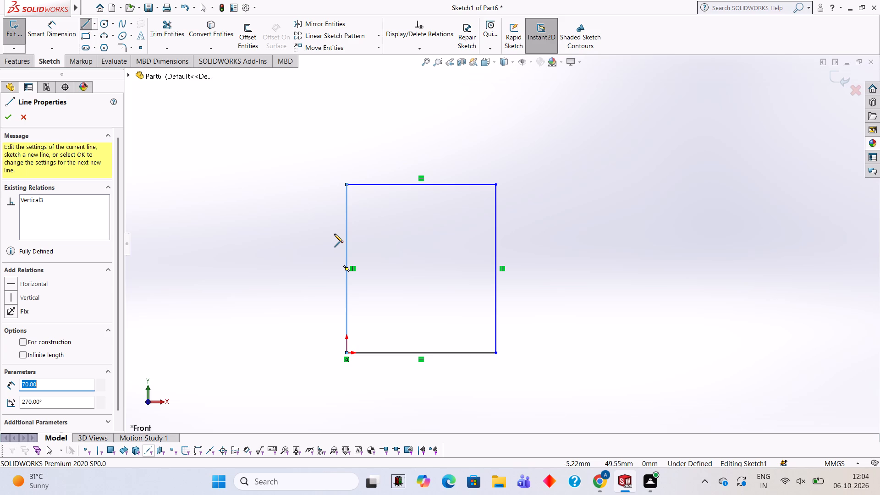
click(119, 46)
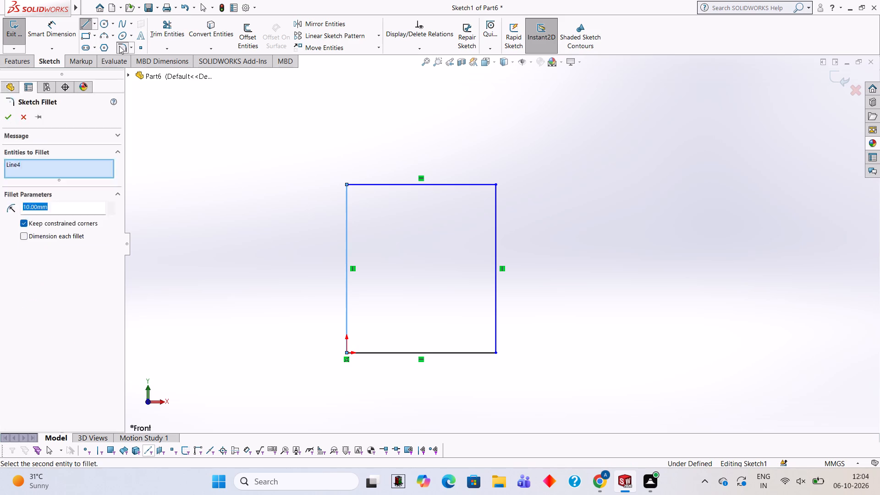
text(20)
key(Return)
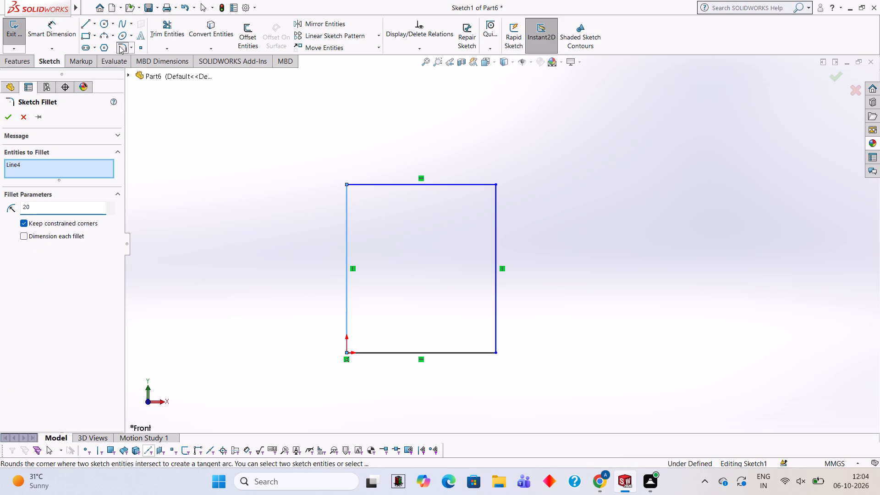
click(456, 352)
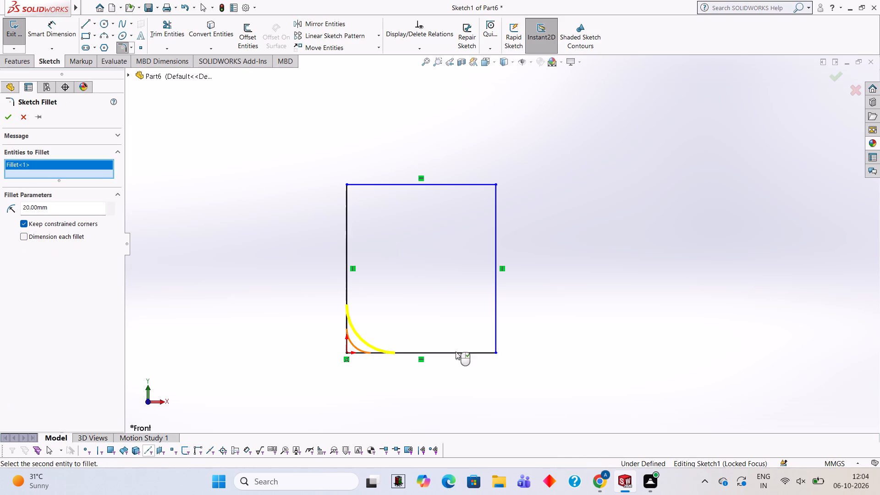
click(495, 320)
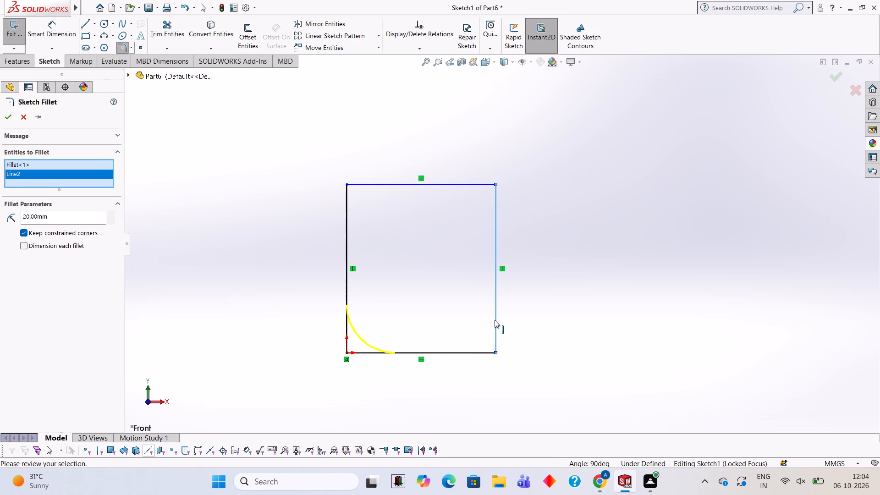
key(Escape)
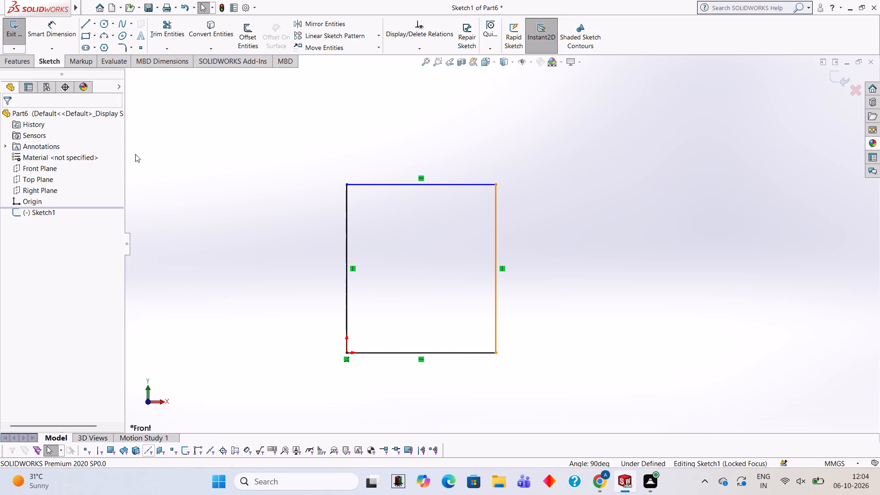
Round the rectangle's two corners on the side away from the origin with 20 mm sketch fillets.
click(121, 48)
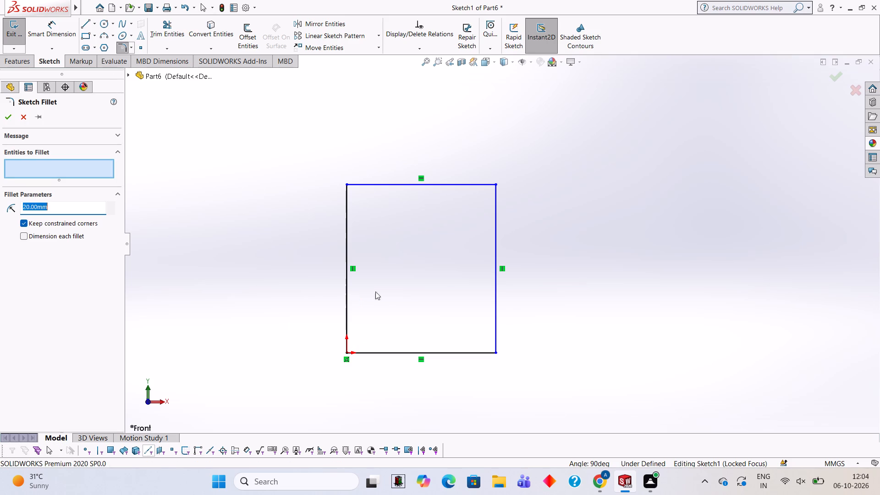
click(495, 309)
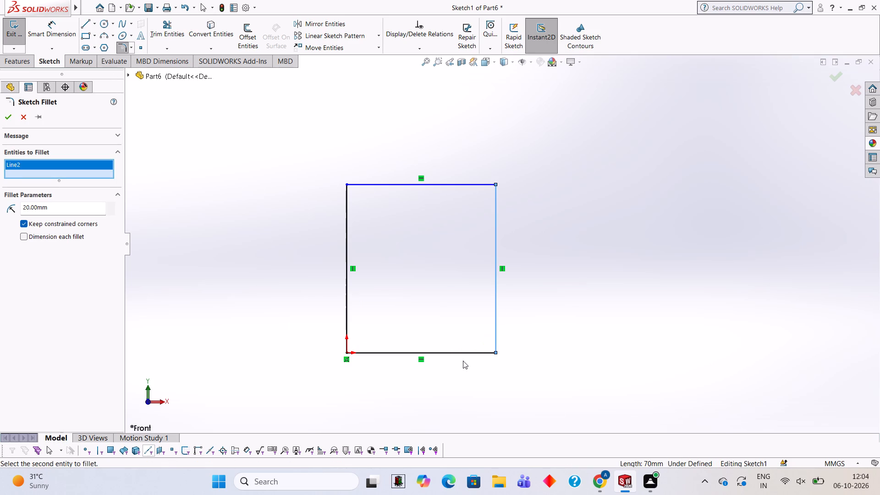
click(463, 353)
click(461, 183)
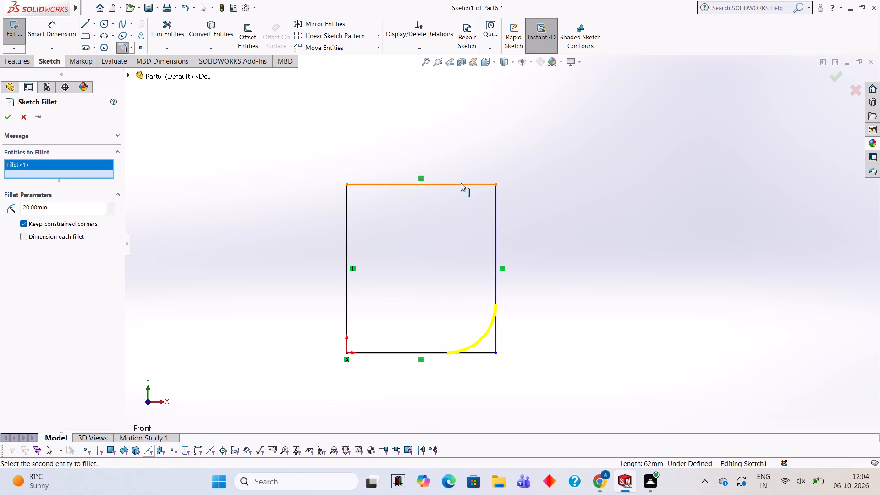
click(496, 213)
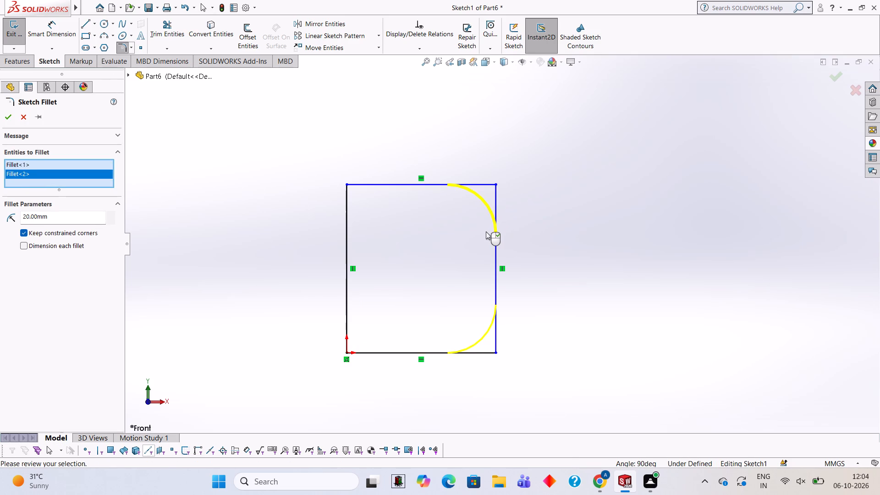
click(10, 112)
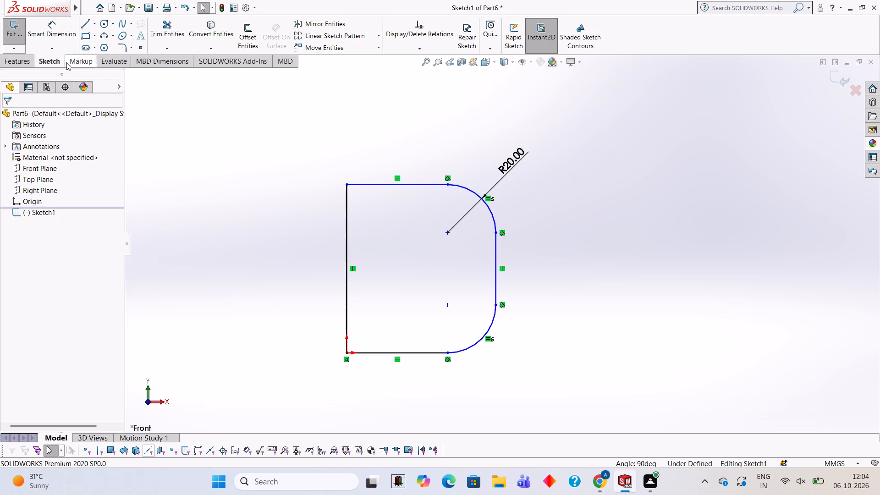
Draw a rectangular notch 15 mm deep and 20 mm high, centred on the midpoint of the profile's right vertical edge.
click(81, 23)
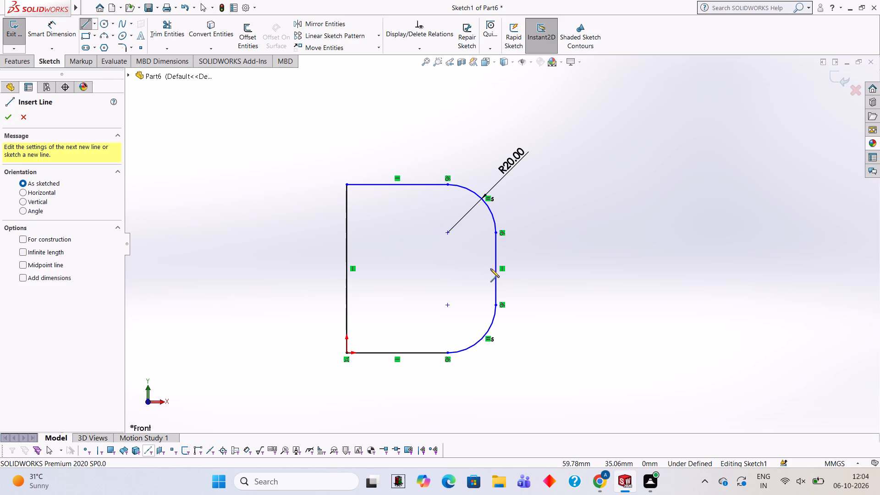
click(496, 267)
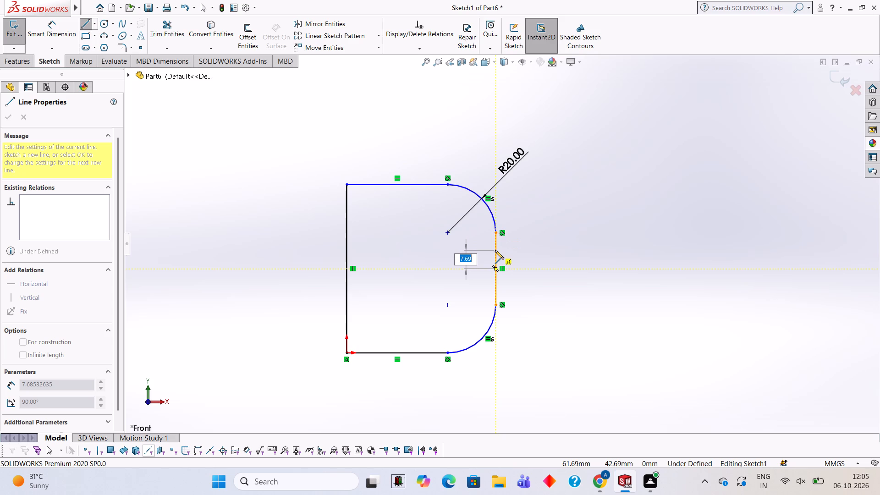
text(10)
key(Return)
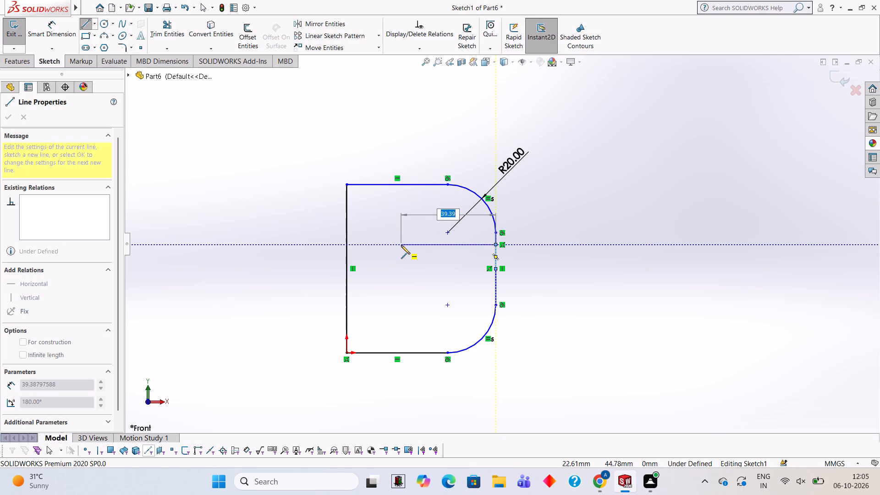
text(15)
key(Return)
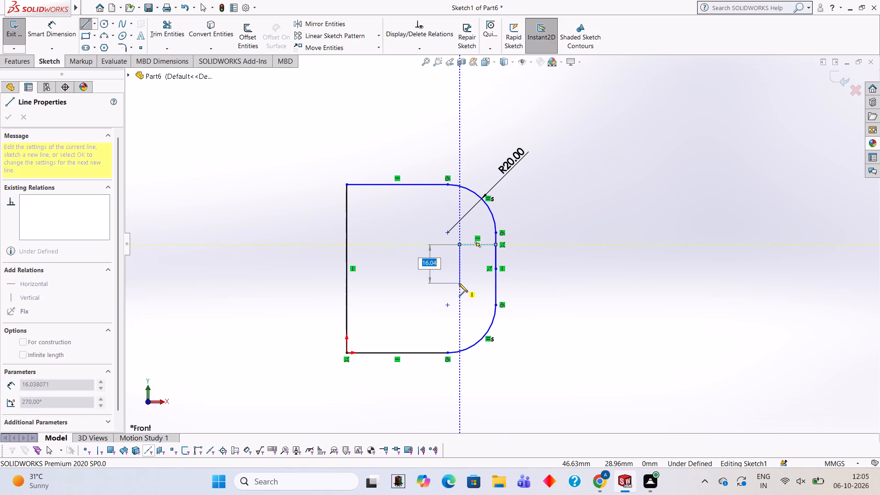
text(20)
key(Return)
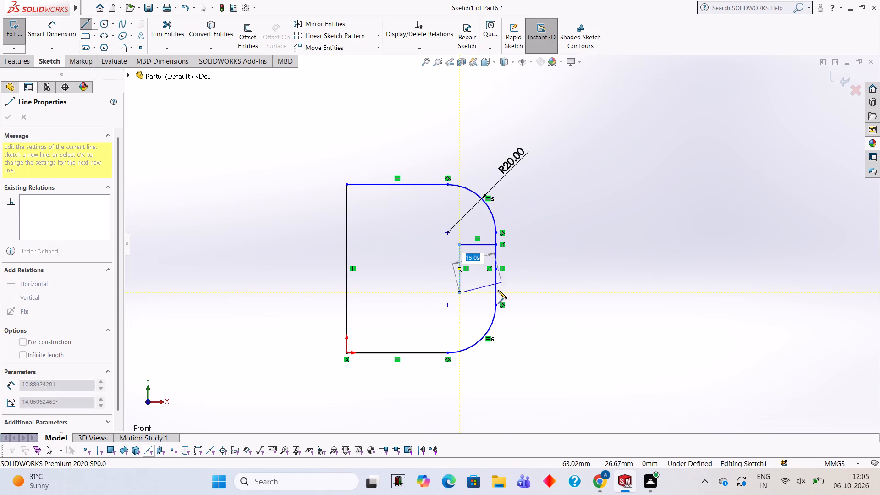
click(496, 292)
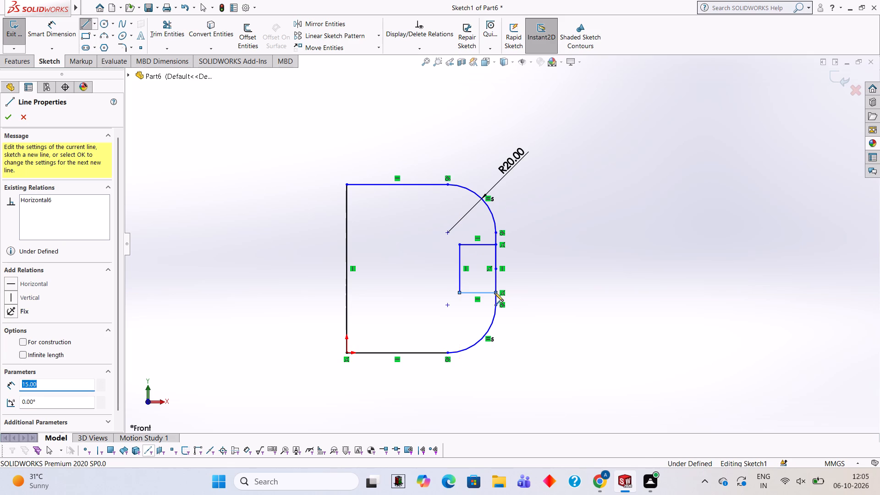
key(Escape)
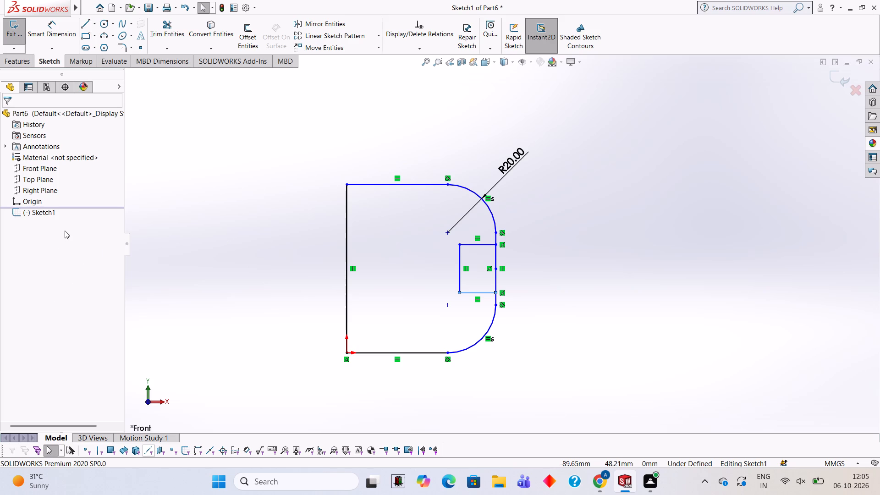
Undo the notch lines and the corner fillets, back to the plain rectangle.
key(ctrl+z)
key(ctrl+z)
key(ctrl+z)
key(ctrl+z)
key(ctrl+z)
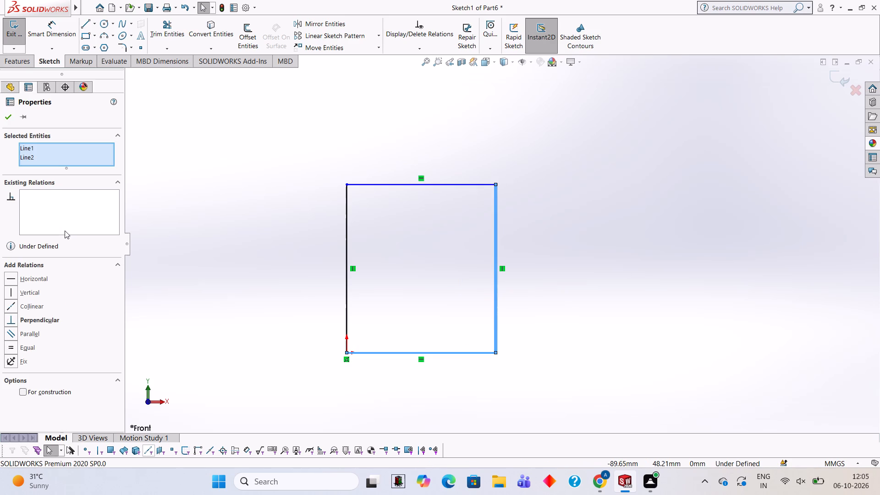
Round the rectangle's two corners on the side away from the origin with 15 mm sketch fillets.
key(Escape)
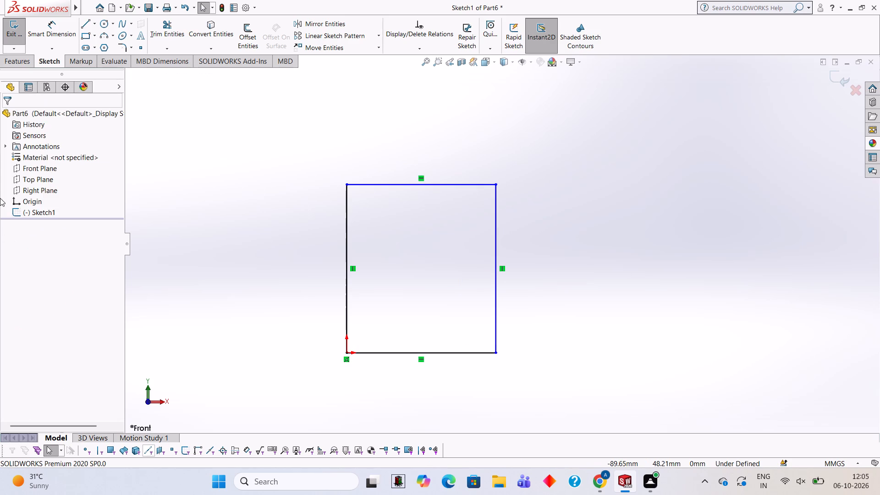
click(125, 49)
text(15)
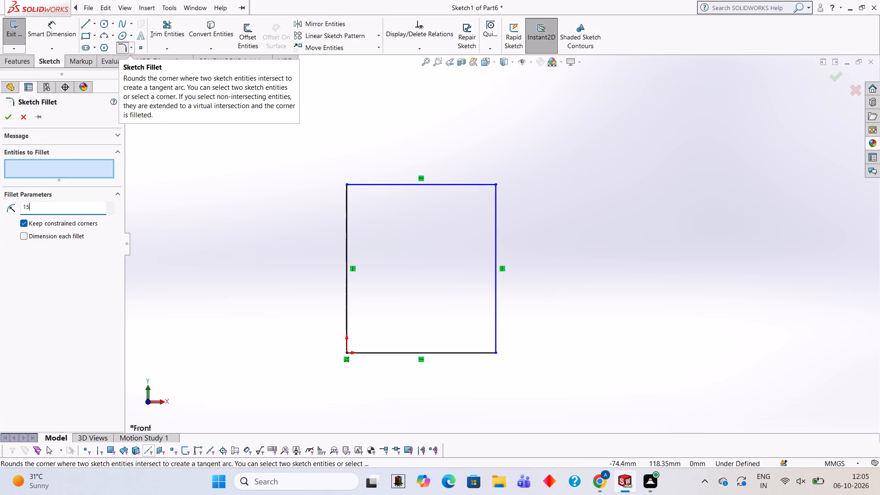
key(Return)
key(Return)
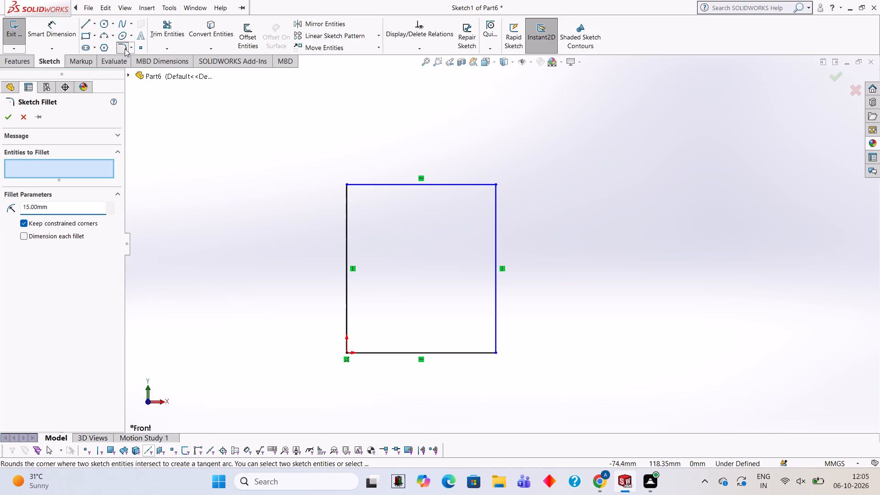
click(466, 183)
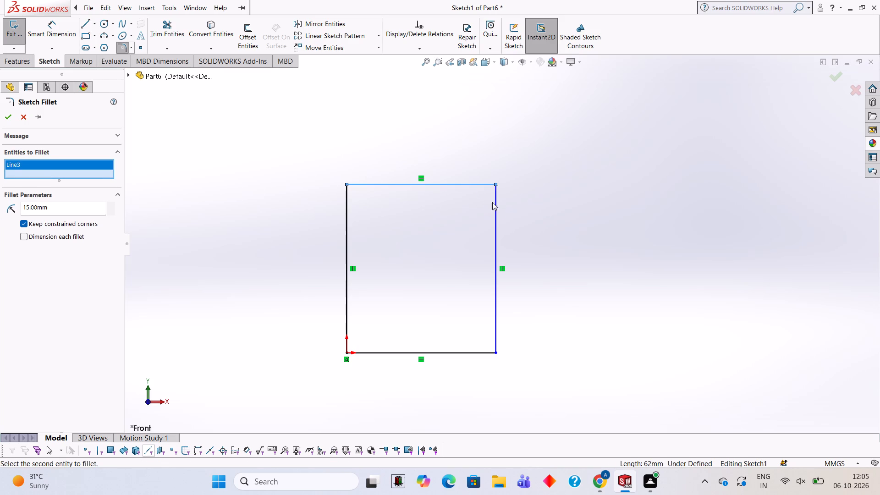
click(495, 204)
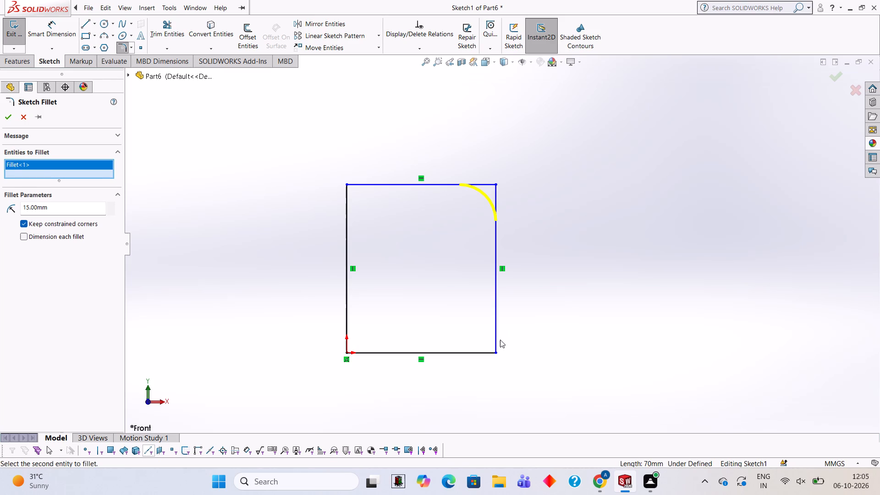
click(470, 354)
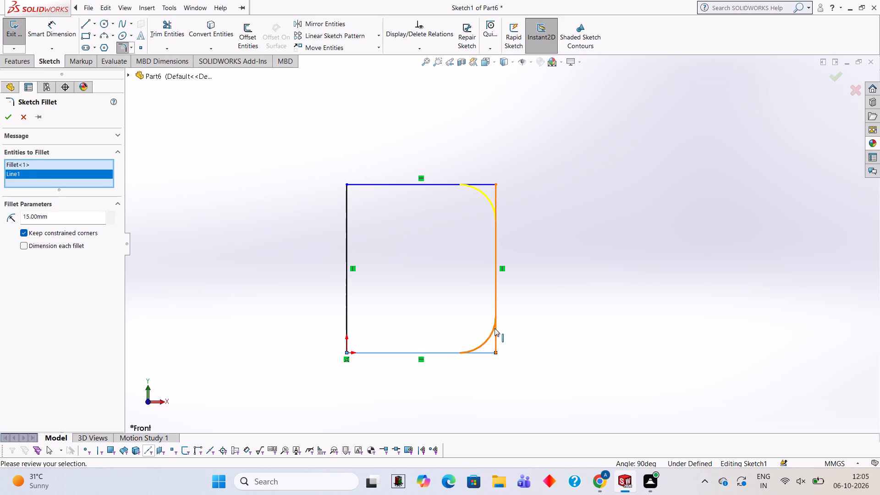
click(495, 328)
click(12, 117)
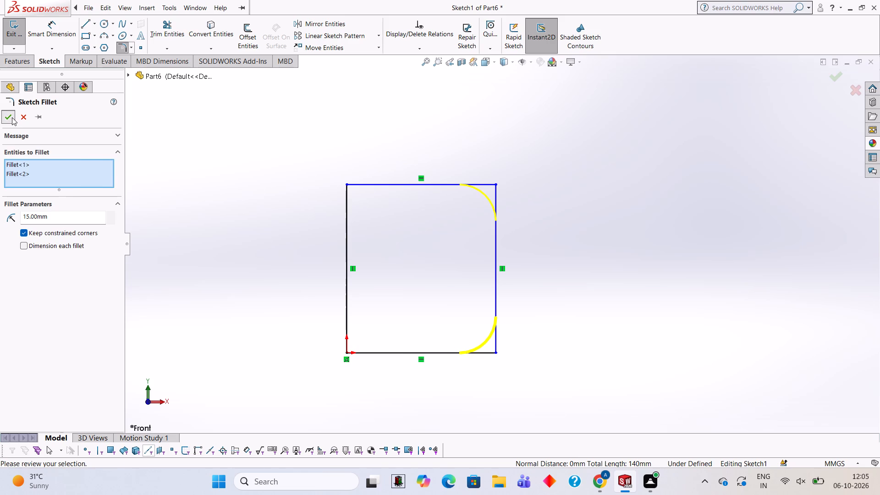
key(Escape)
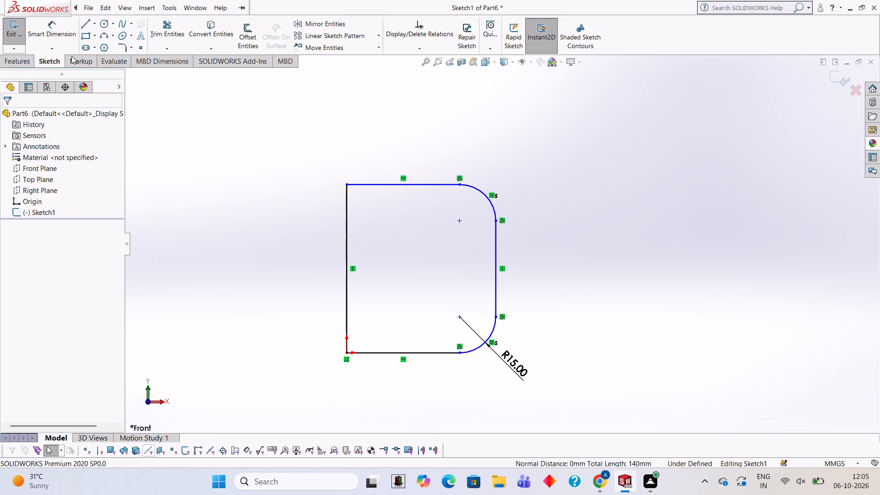
Draw notch lines from the right vertical edge's midpoint: 10 mm up, 15 mm inward, 20 mm down, and back to the edge.
click(85, 22)
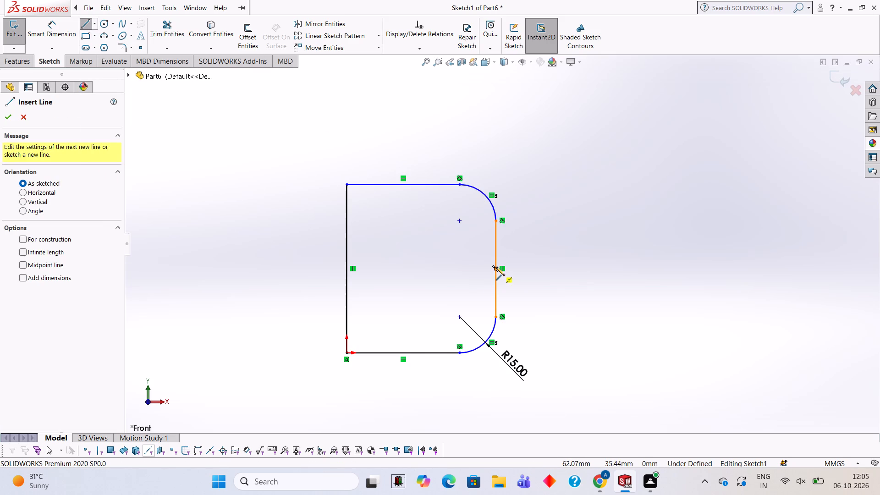
click(493, 268)
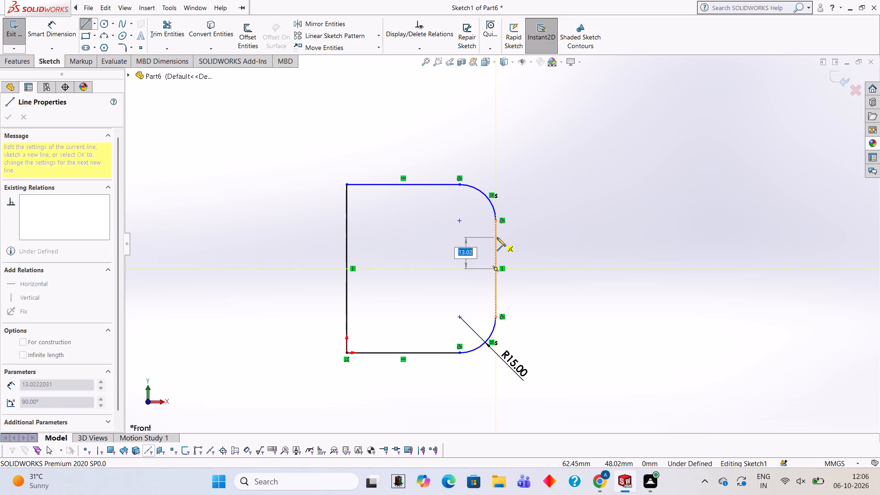
text(10)
key(Return)
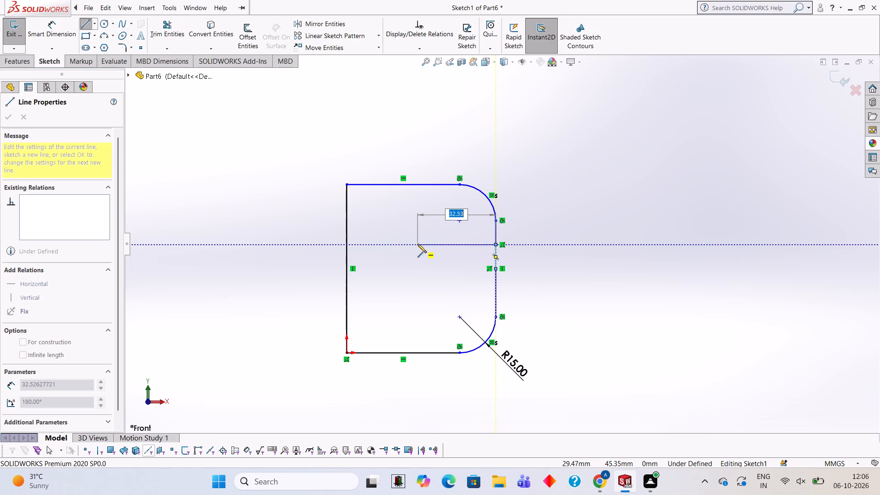
text(15)
key(Return)
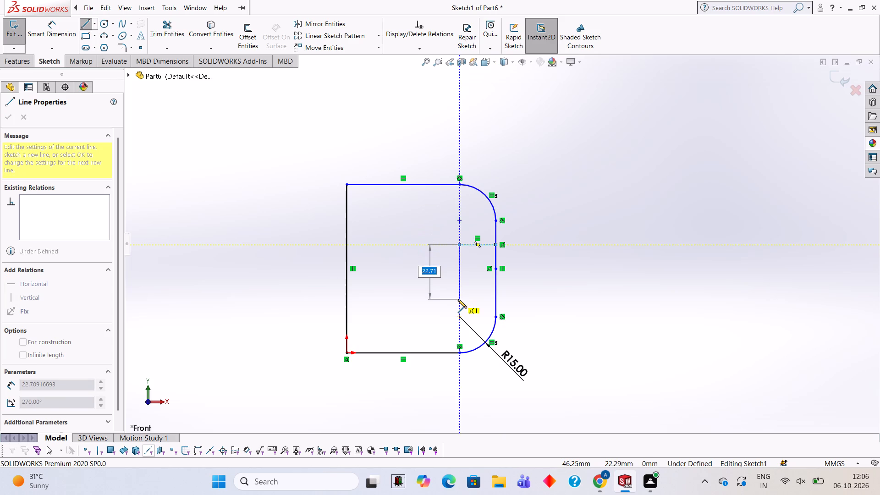
text(20)
key(Return)
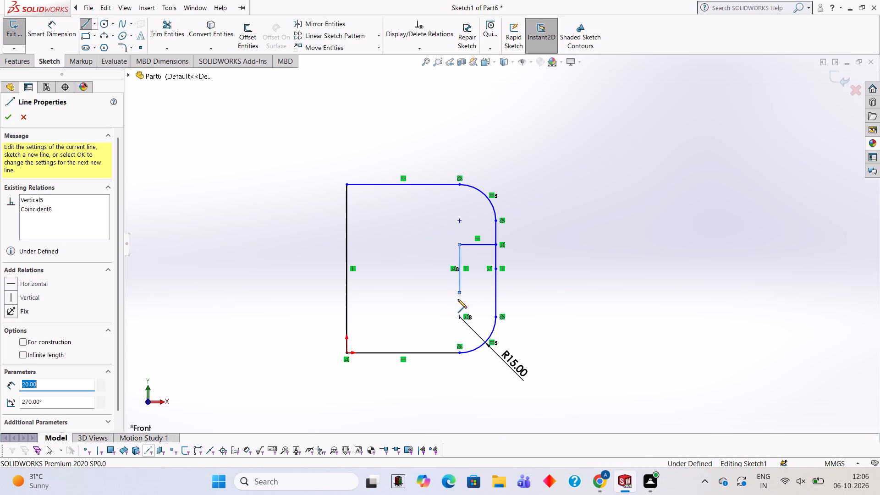
click(495, 293)
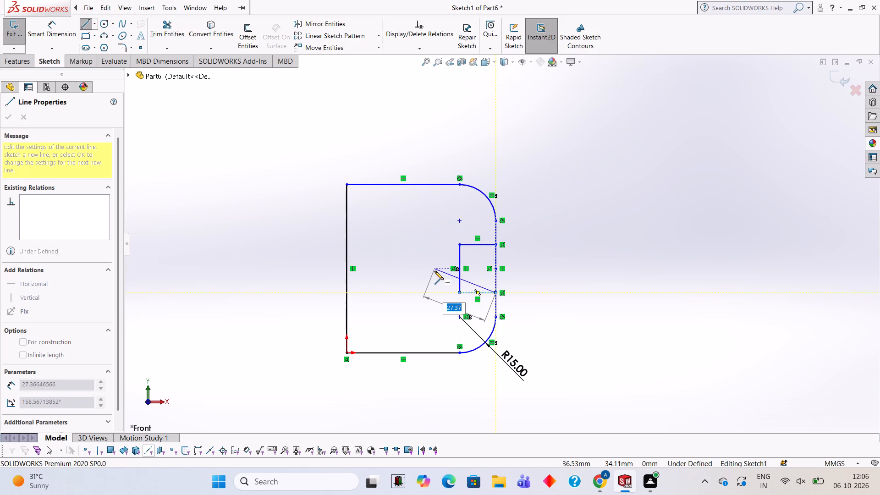
key(Escape)
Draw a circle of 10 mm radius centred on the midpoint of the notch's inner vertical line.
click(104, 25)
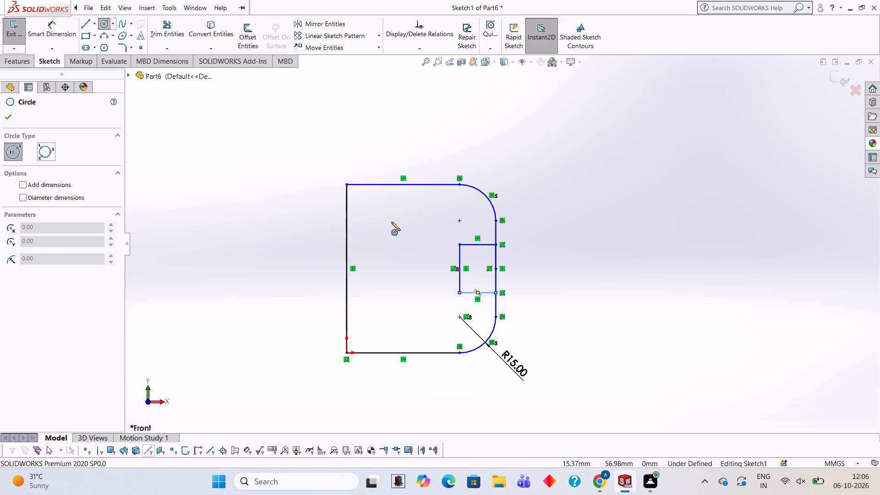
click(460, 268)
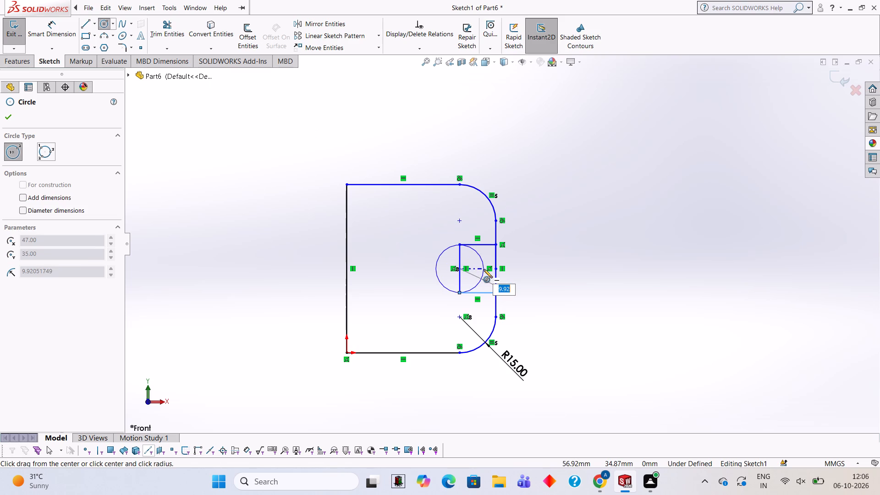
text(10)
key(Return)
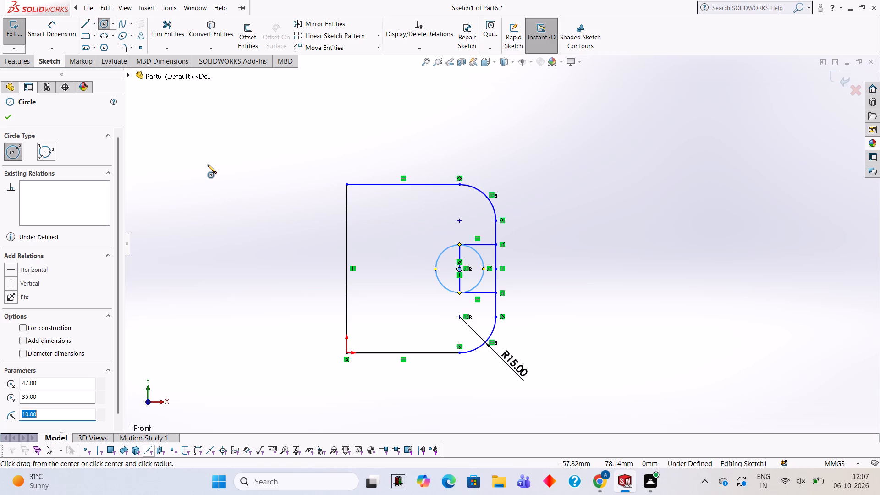
Trim away the whole circle and the notch's inner vertical line, keeping the two horizontal notch lines.
click(157, 31)
click(433, 267)
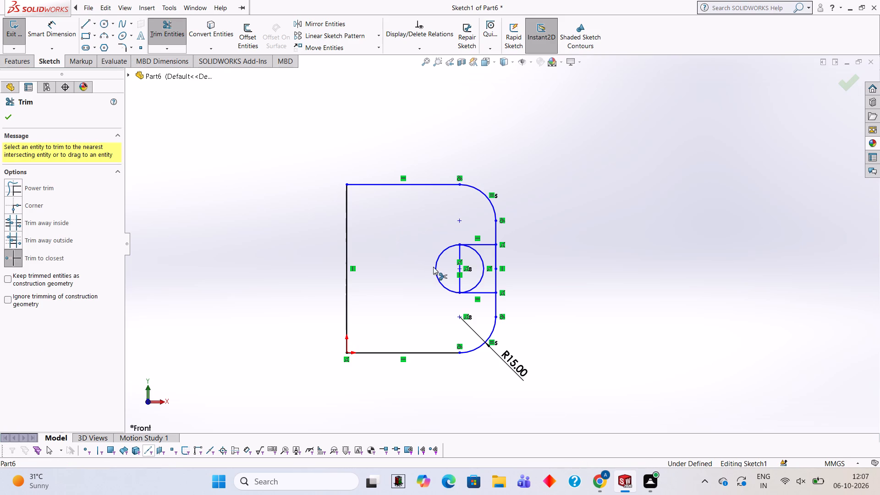
click(484, 271)
click(462, 254)
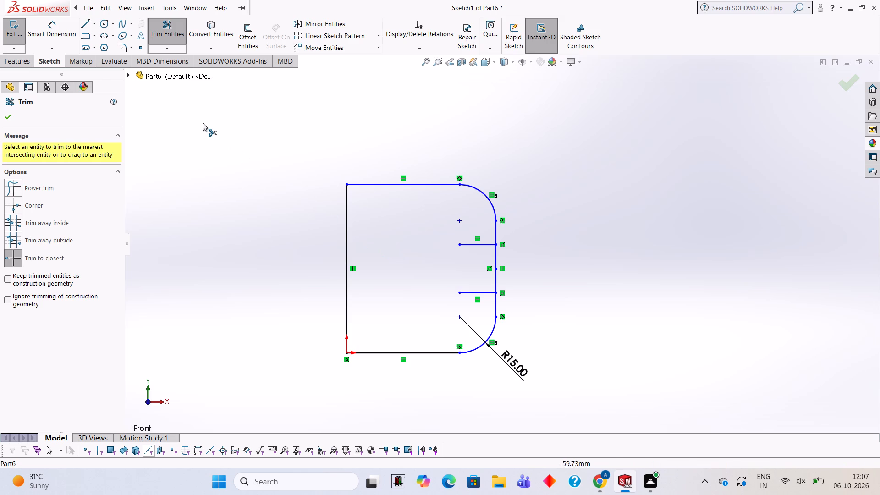
Dimension the distance between the two horizontal notch lines as 20 mm.
click(59, 33)
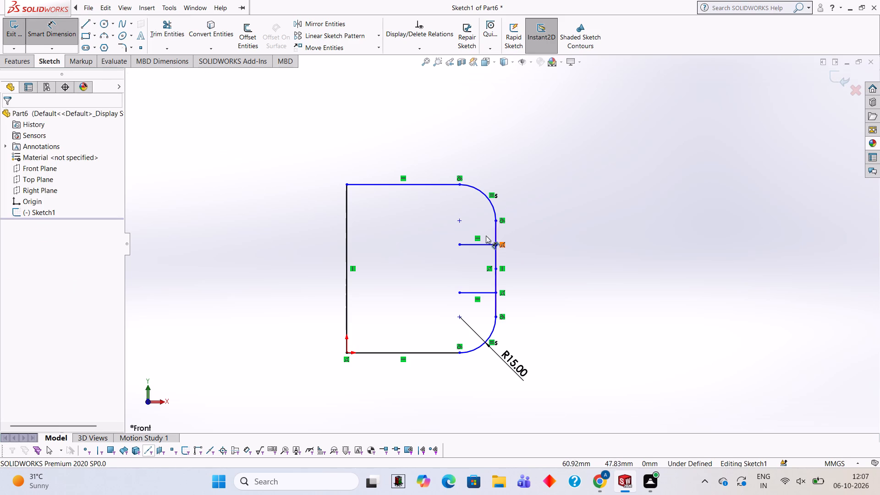
click(482, 242)
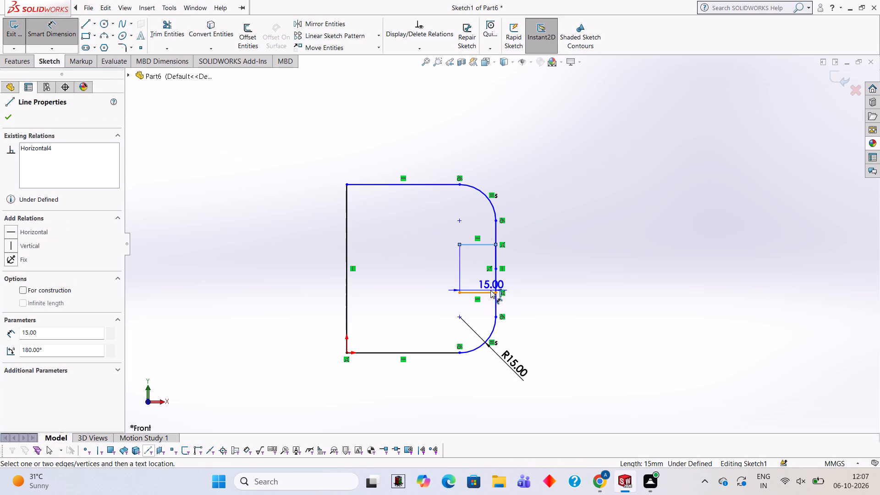
click(490, 290)
click(537, 257)
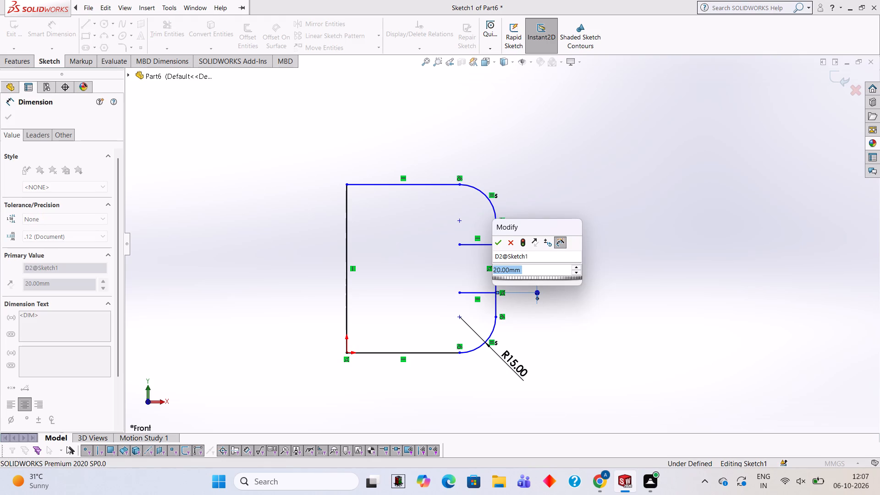
click(501, 240)
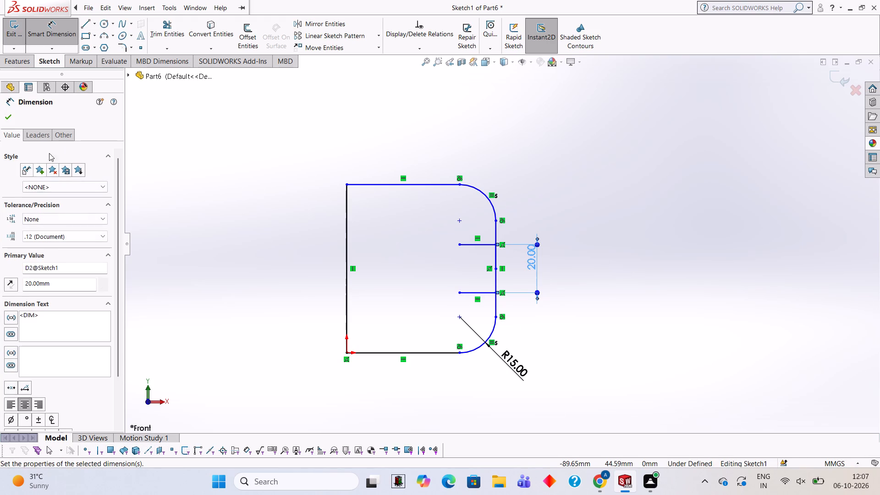
Draw a circle of 10 mm radius centred midway between the inner ends of the two horizontal notch lines.
click(104, 25)
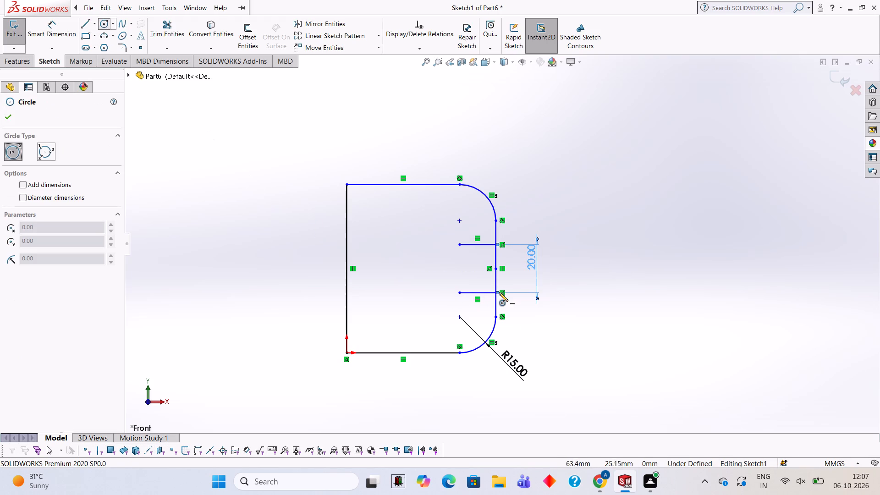
click(461, 269)
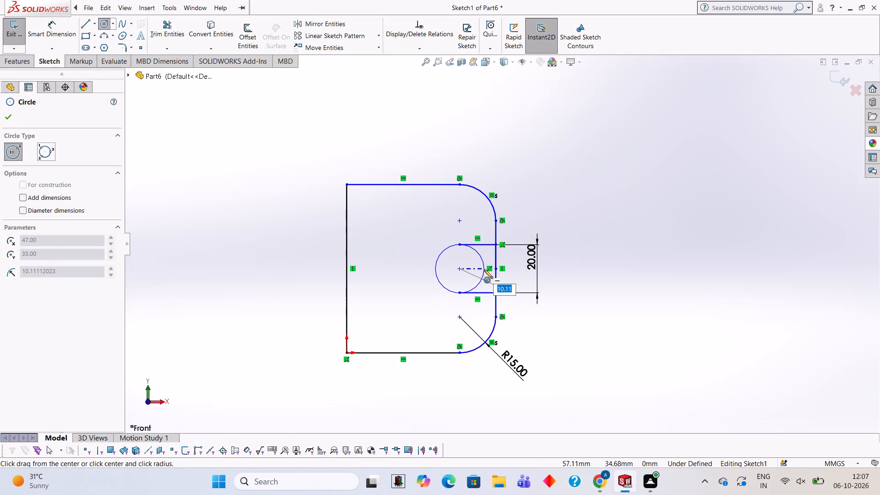
text(10)
key(Return)
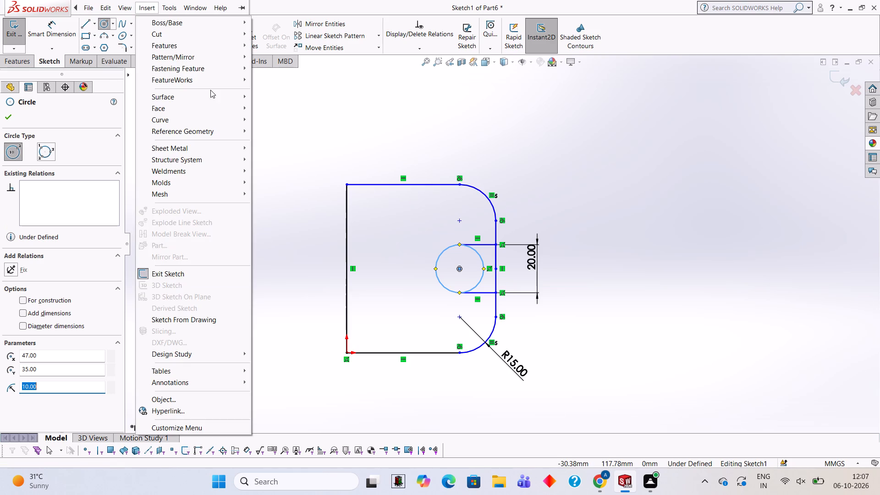
key(Escape)
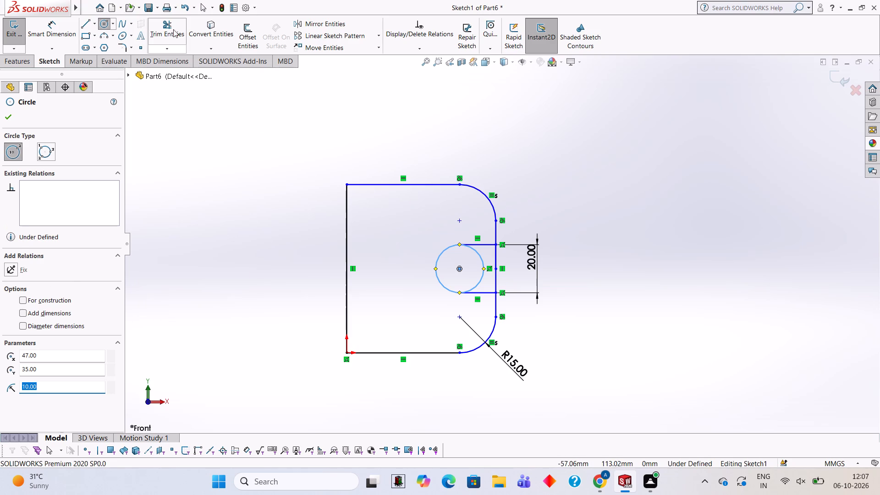
Trim the circle's half inside the notch and the vertical edge segments across its opening, leaving an open round-ended slot.
click(171, 27)
click(484, 273)
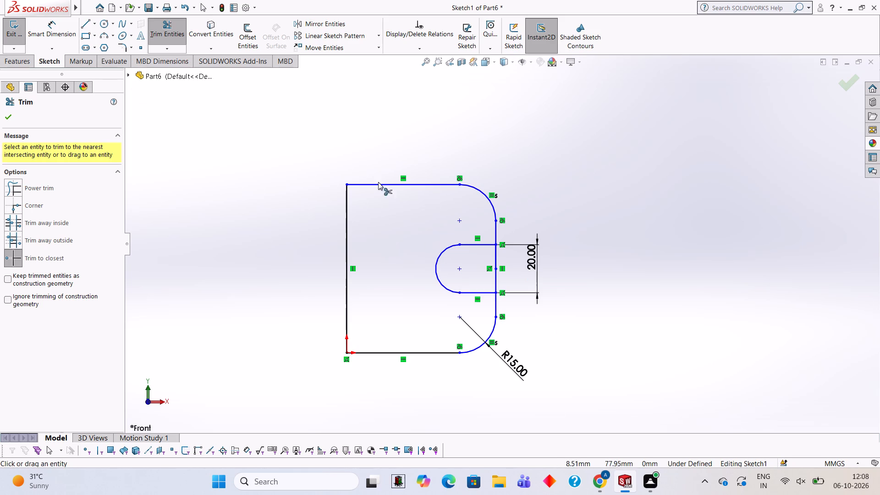
click(494, 258)
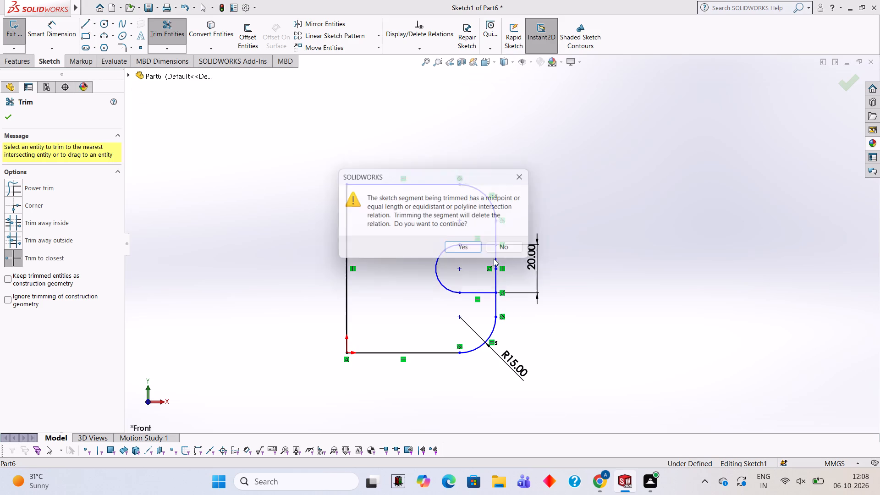
click(464, 249)
click(496, 261)
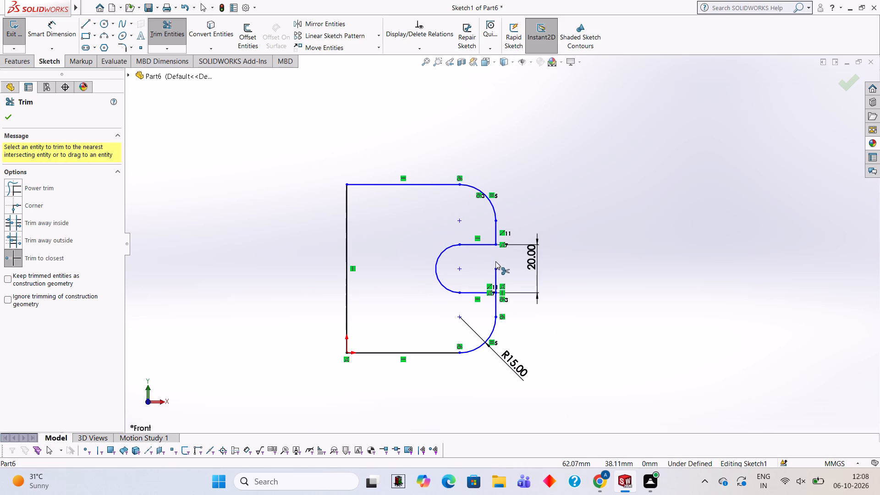
click(496, 277)
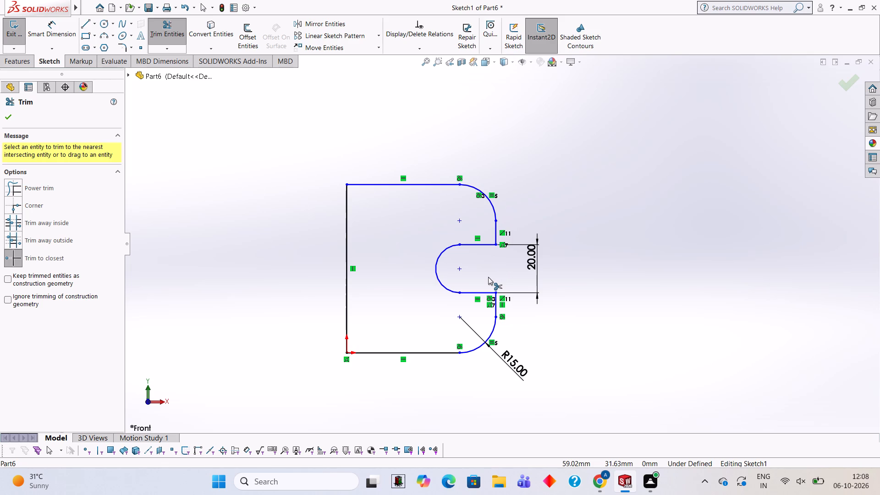
Extrude the slotted profile as a blind boss 10 mm deep from the sketch plane.
click(14, 58)
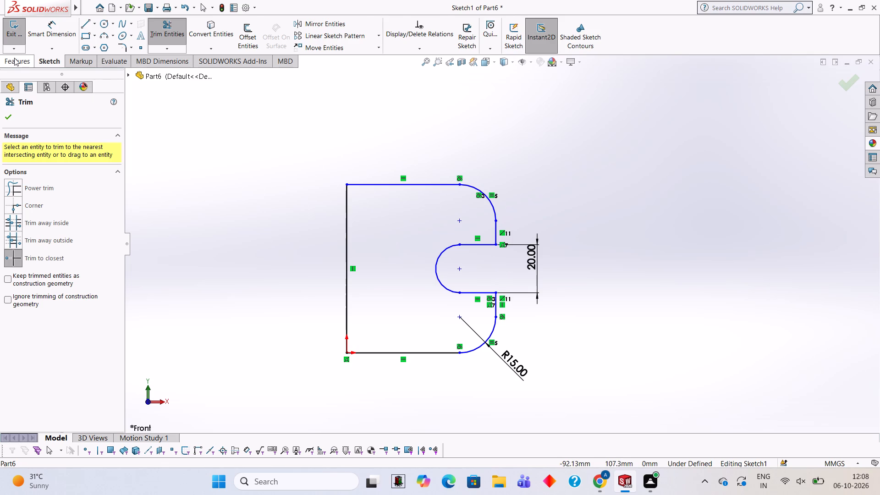
click(17, 47)
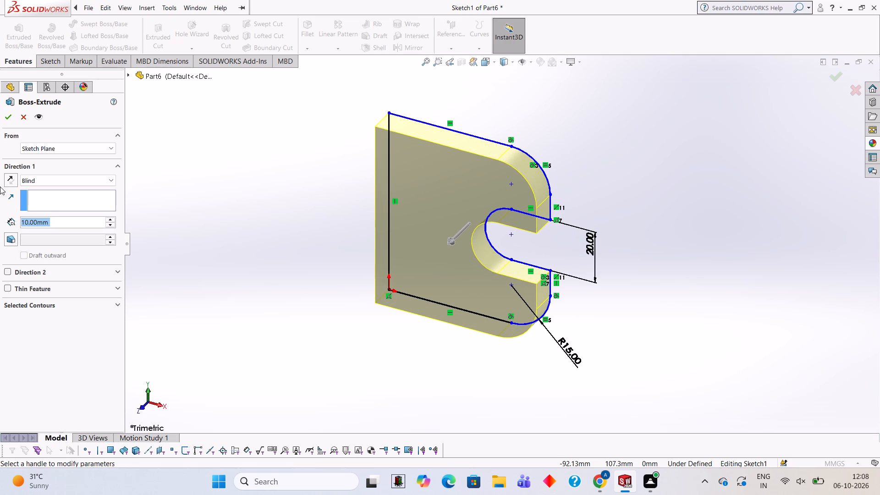
click(9, 121)
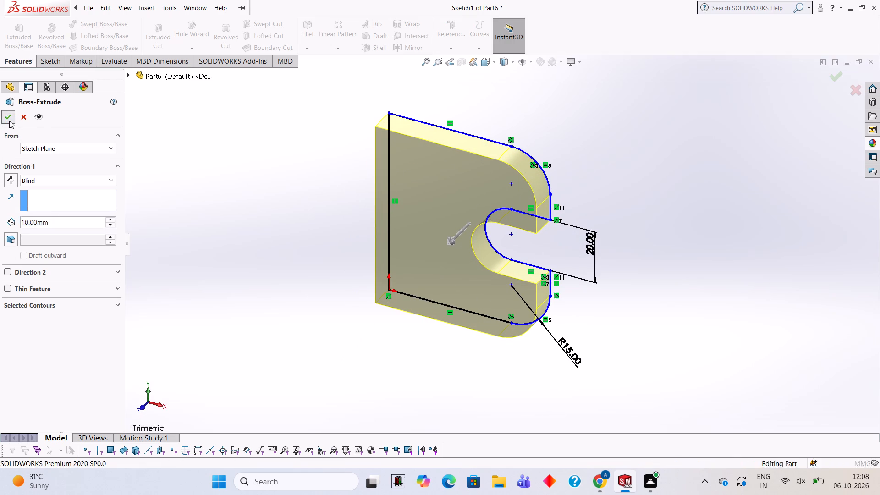
click(230, 171)
middle_drag(311, 177, 423, 192)
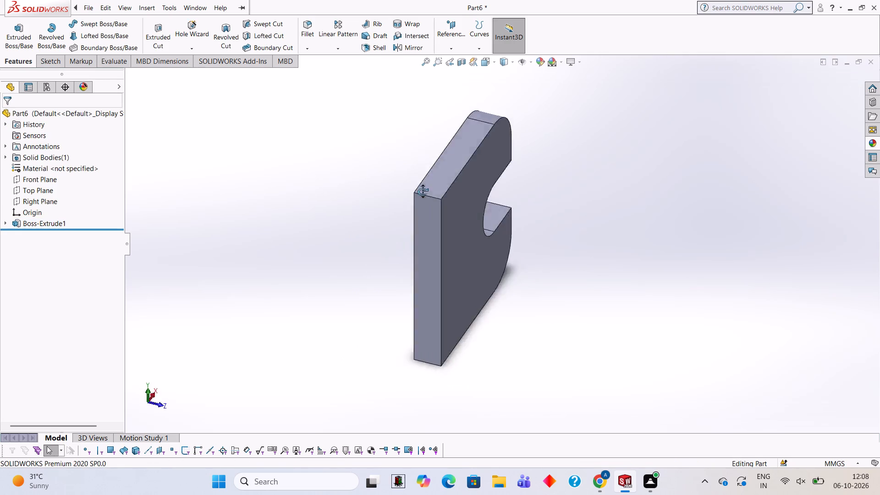
Start a sketch on the plate's straight 70 mm side face opposite the slot and view it face-on.
middle_drag(423, 192, 329, 169)
middle_drag(379, 227, 395, 128)
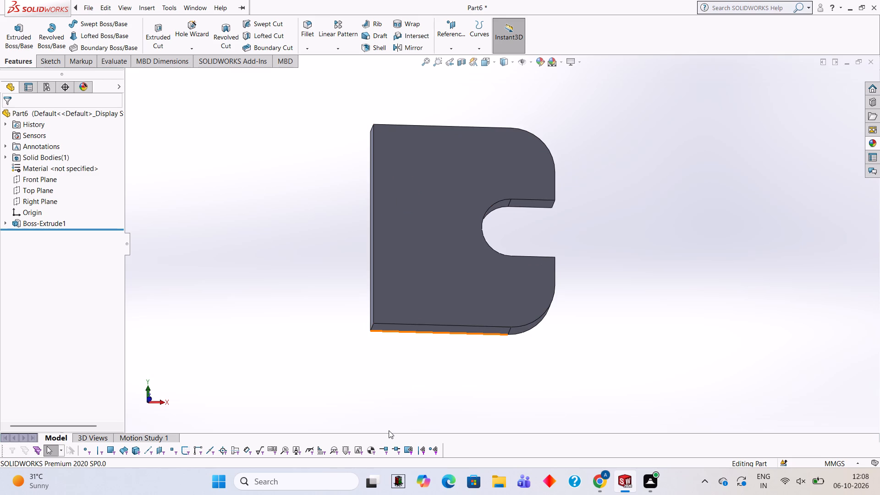
middle_drag(469, 213, 462, 257)
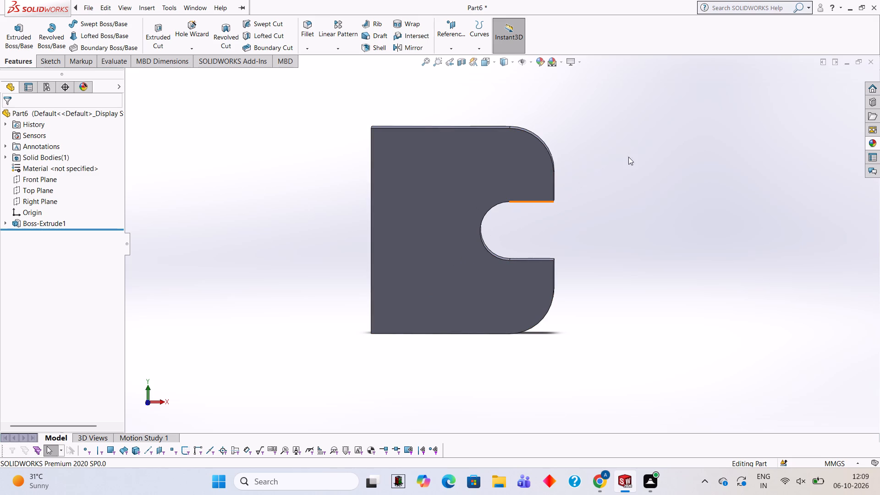
middle_drag(642, 157, 620, 170)
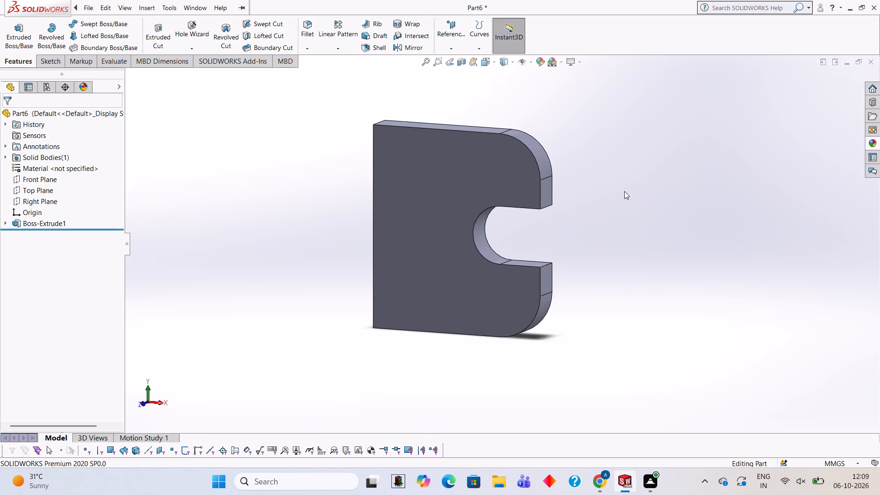
middle_drag(412, 222, 495, 207)
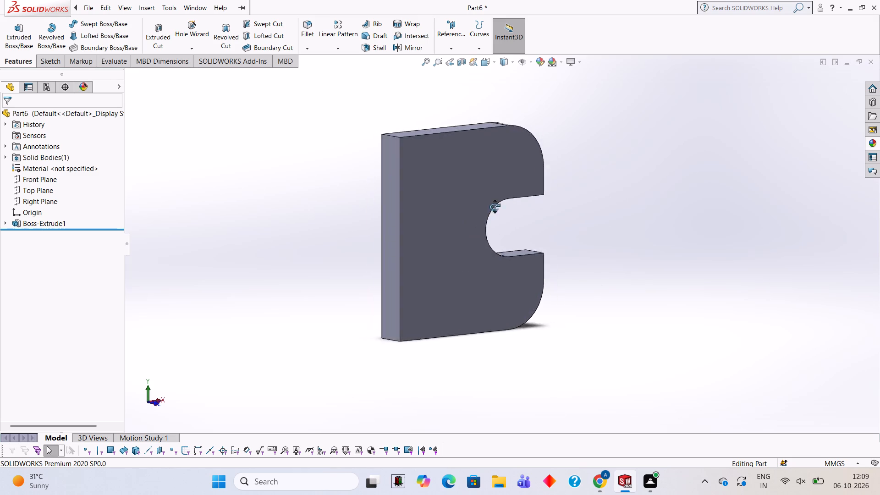
middle_drag(495, 207, 530, 181)
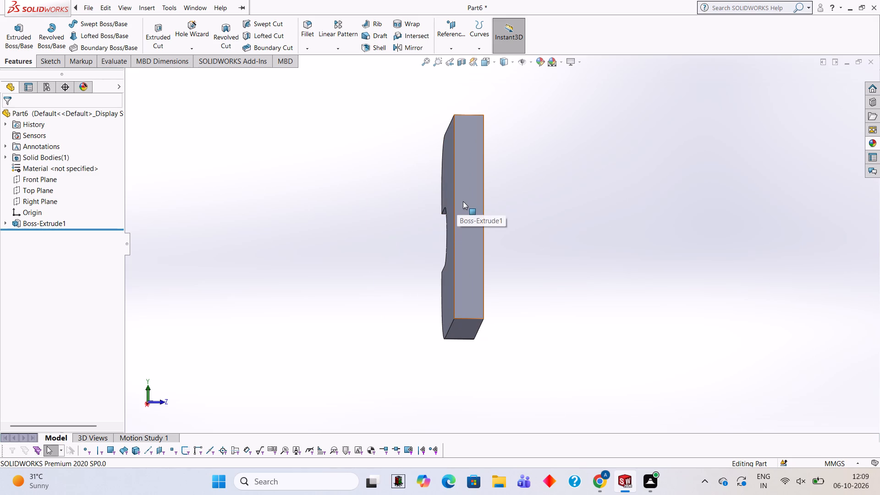
click(463, 201)
click(507, 175)
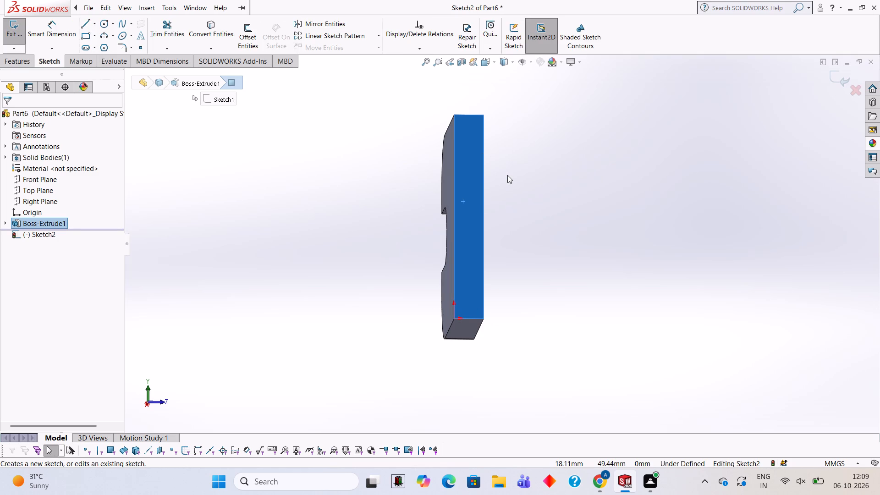
key(ctrl+8)
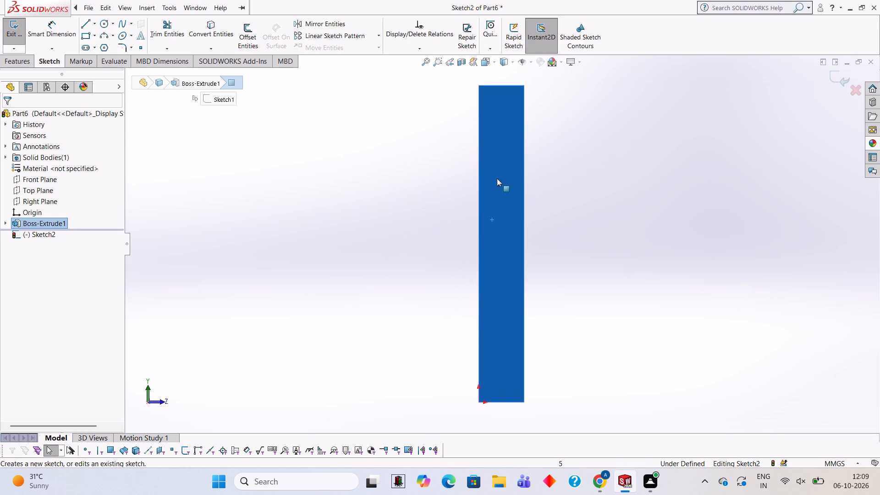
Draw a closed rectangle extending 32.5 mm outward from the side face's long edge and spanning the plate's full 70 mm height.
click(84, 21)
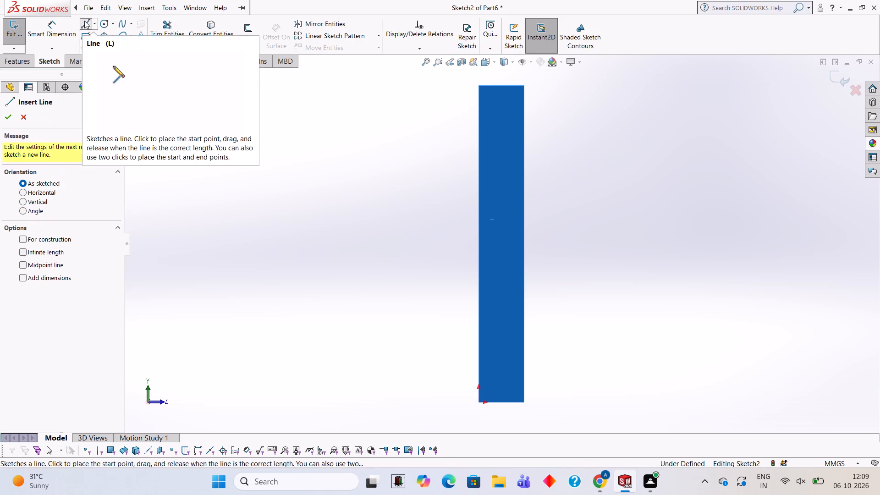
click(522, 84)
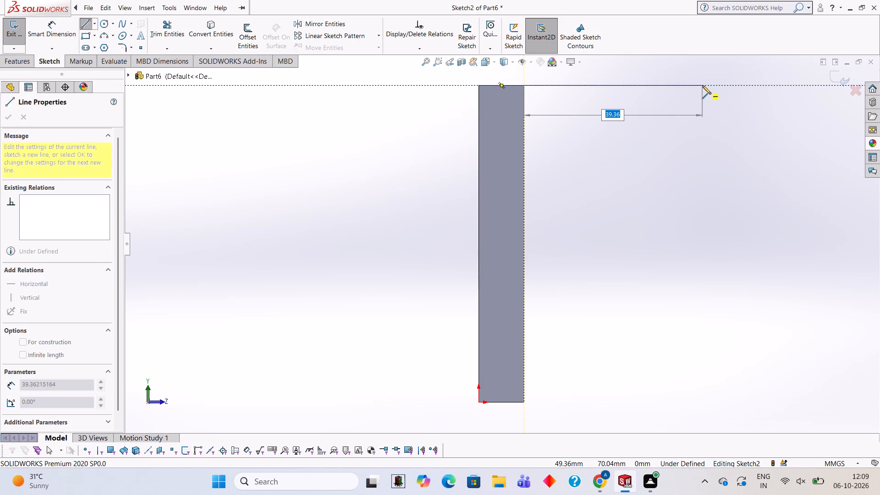
text(32.5)
key(Return)
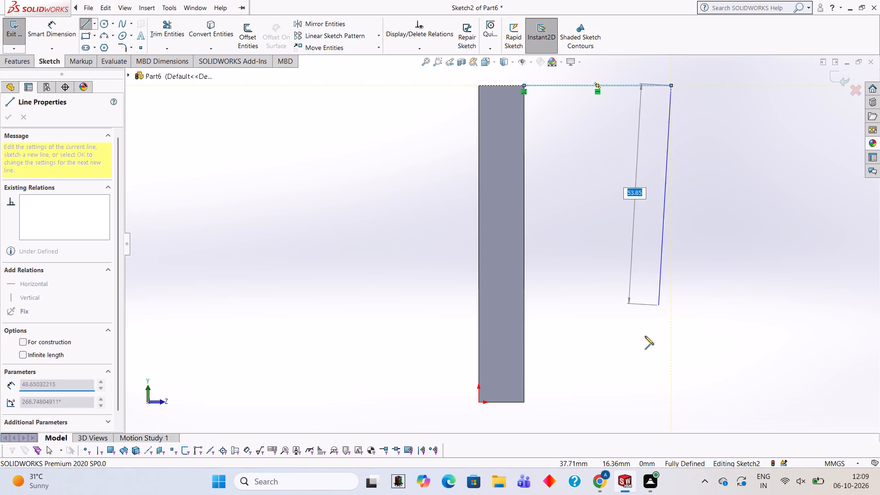
click(673, 401)
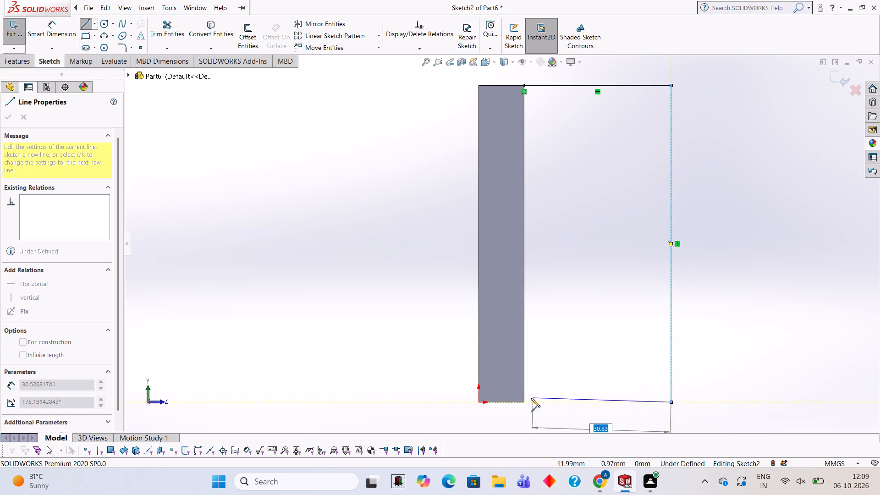
click(523, 403)
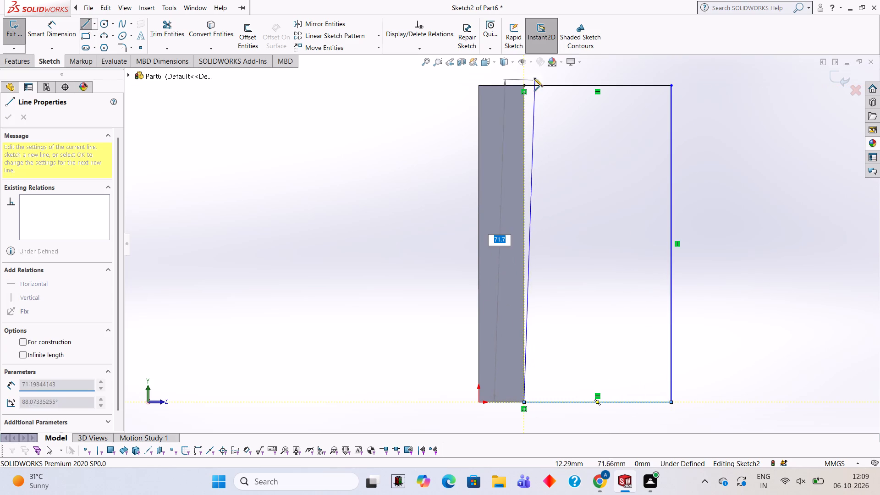
click(522, 86)
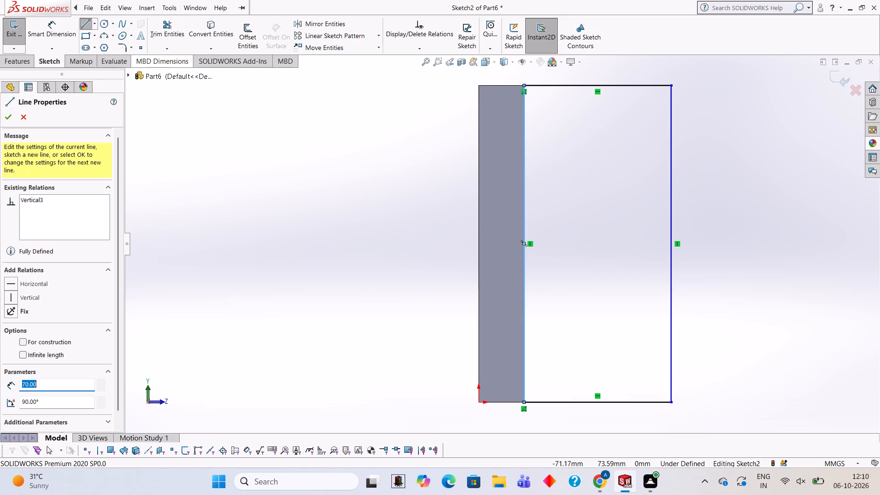
Extrude the rectangle as a blind boss 10 mm thick, reversed toward the slot side and merged with the plate.
click(24, 58)
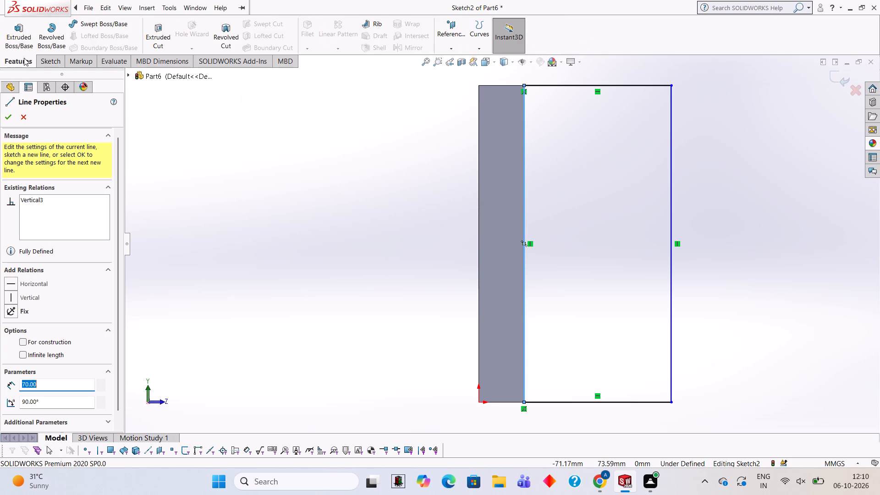
click(16, 33)
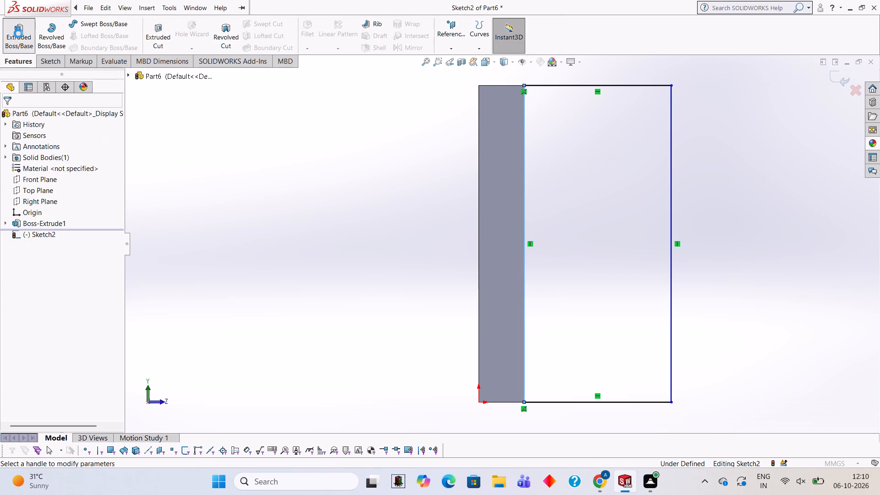
middle_drag(748, 150, 708, 204)
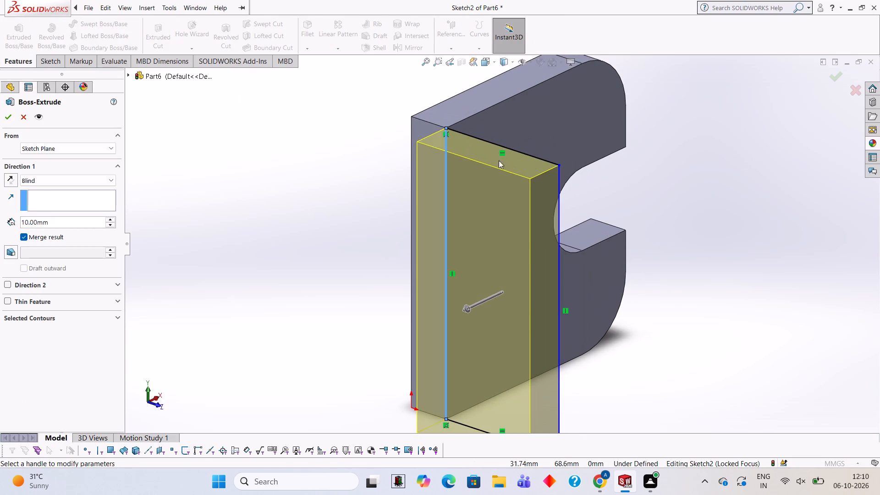
click(16, 177)
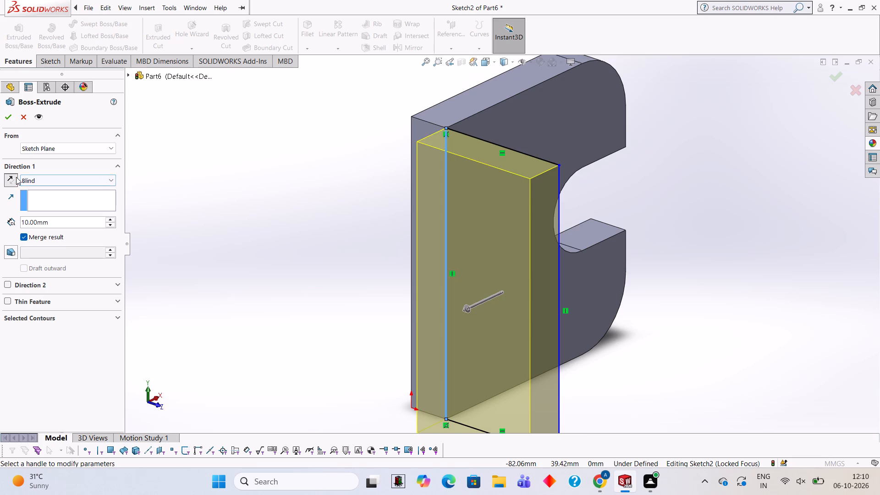
click(7, 115)
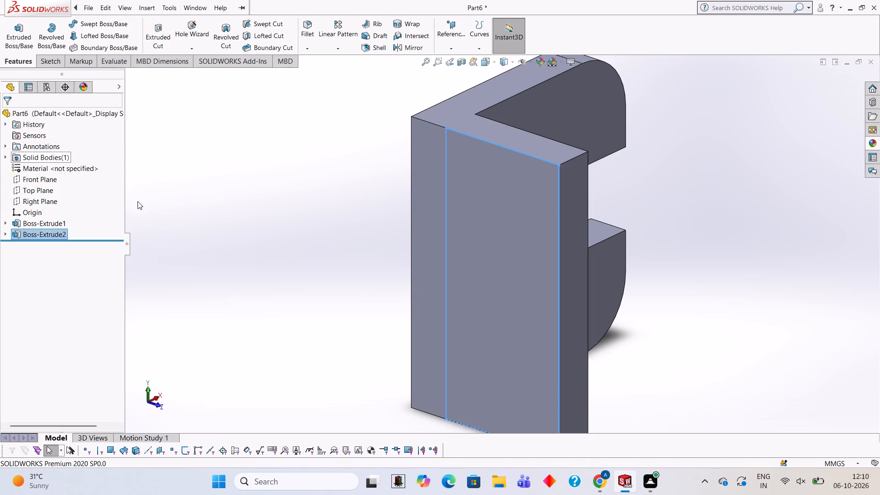
click(226, 252)
Start a sketch on the upright flange's inner face, on the slot side, and view it face-on.
middle_drag(661, 228, 591, 145)
middle_drag(595, 166, 596, 142)
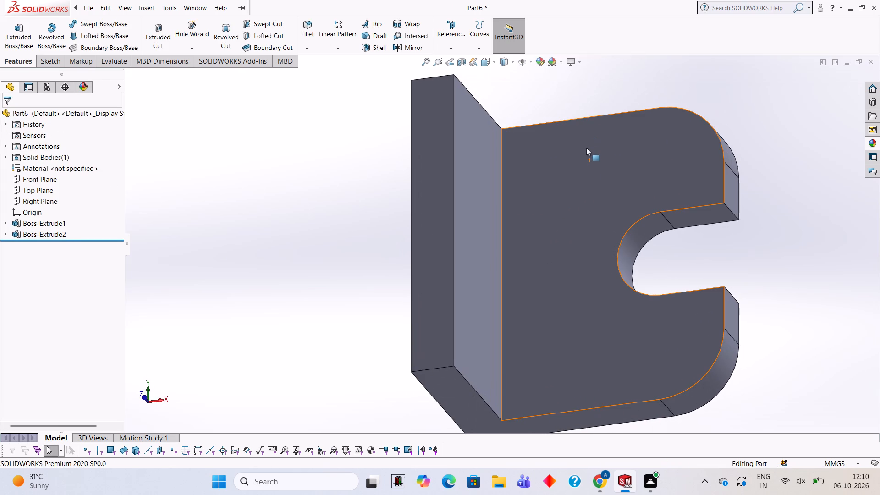
middle_drag(585, 168, 554, 177)
click(466, 250)
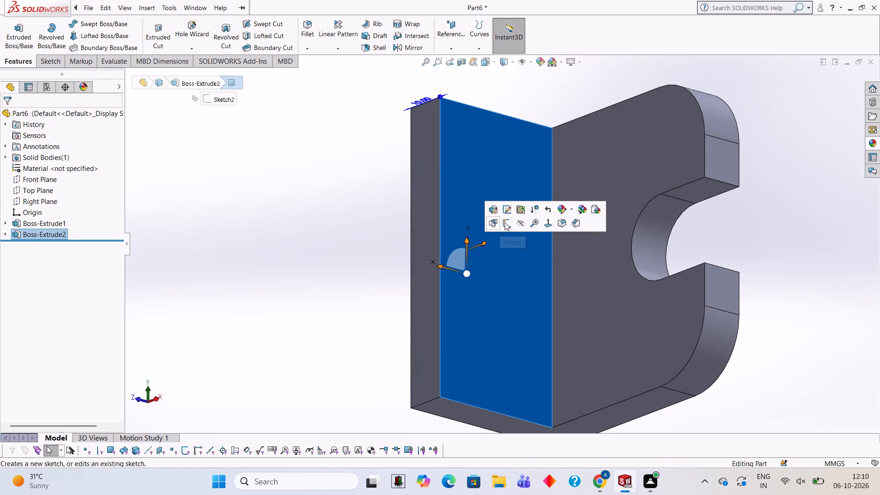
click(506, 221)
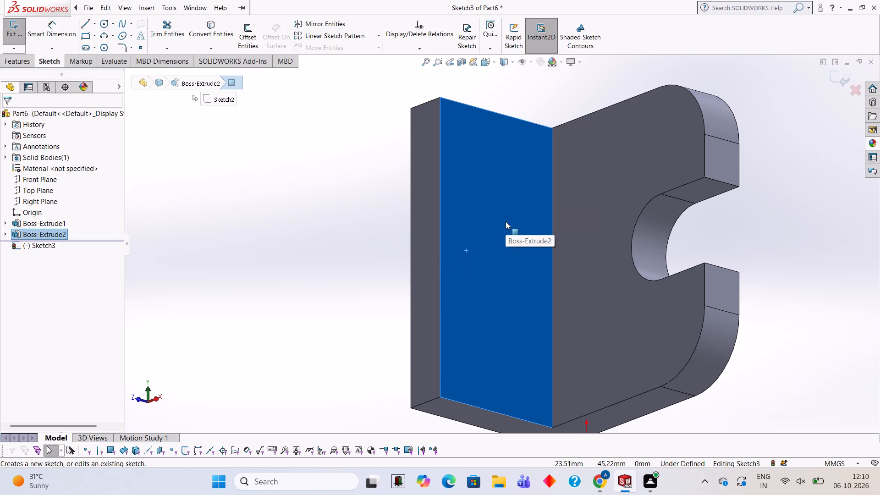
key(ctrl+8)
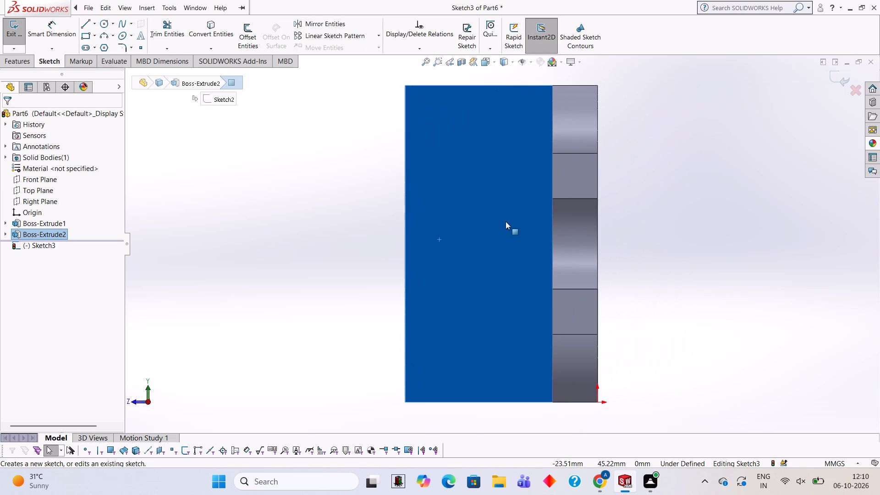
Draw a 27.5 mm vertical line upward from the midpoint of the flange's outer edge, working out 55 ÷ 2 in Calculator.
click(85, 25)
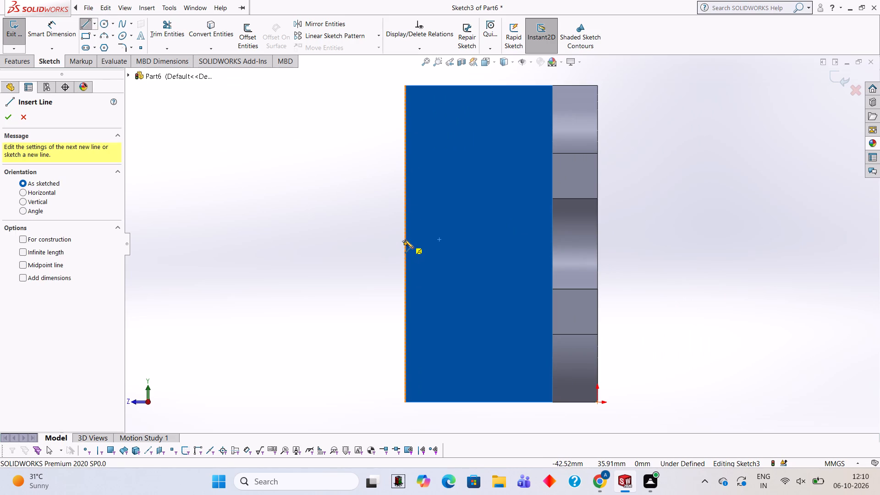
click(404, 243)
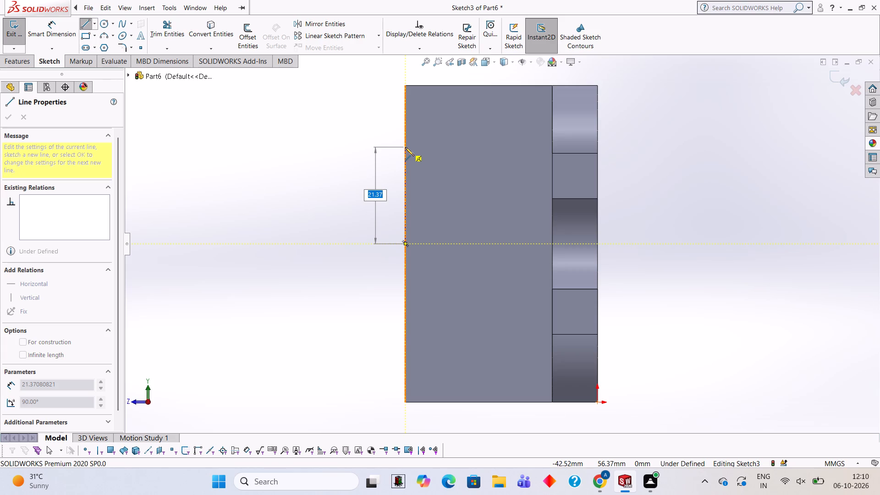
text(55)
text(5/2)
key(Return)
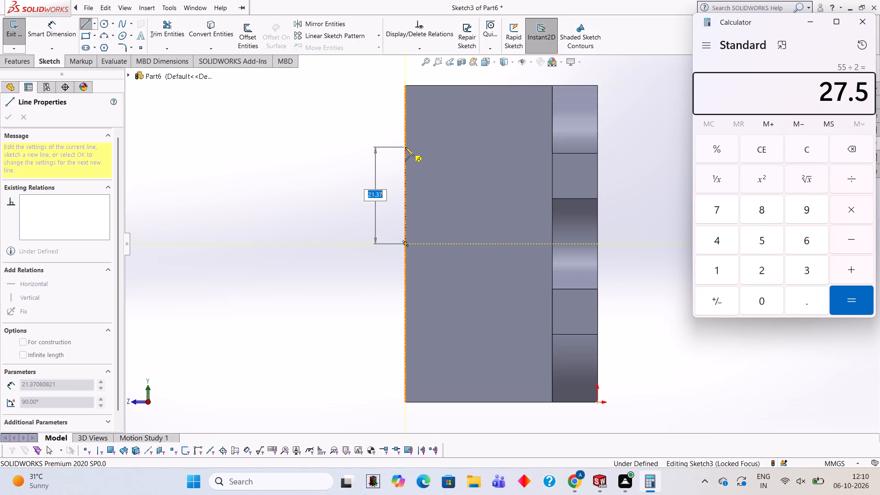
click(867, 24)
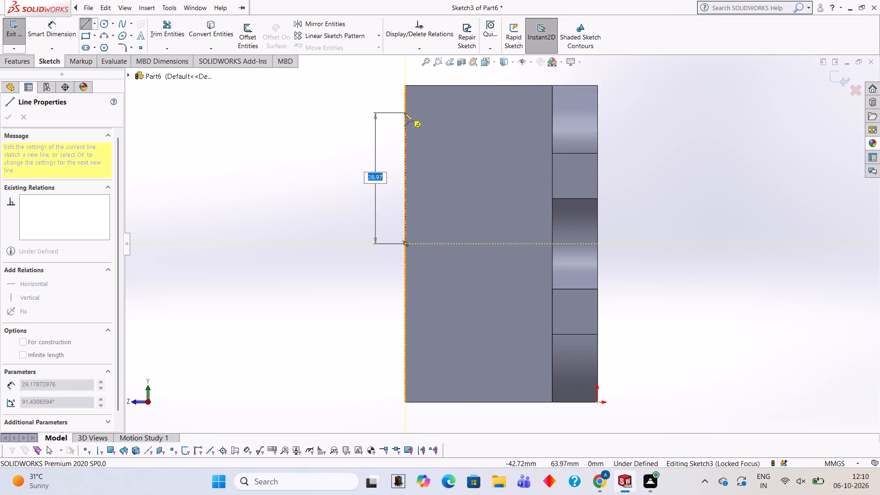
text(27)
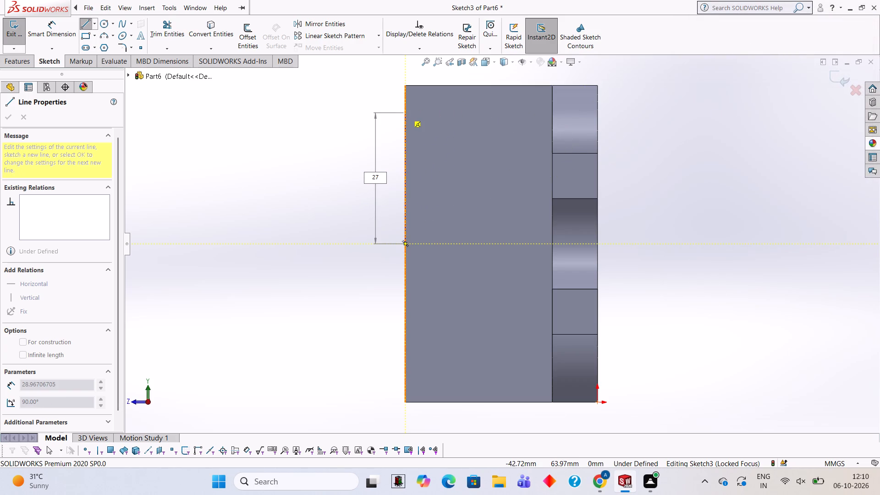
text(.5)
key(Return)
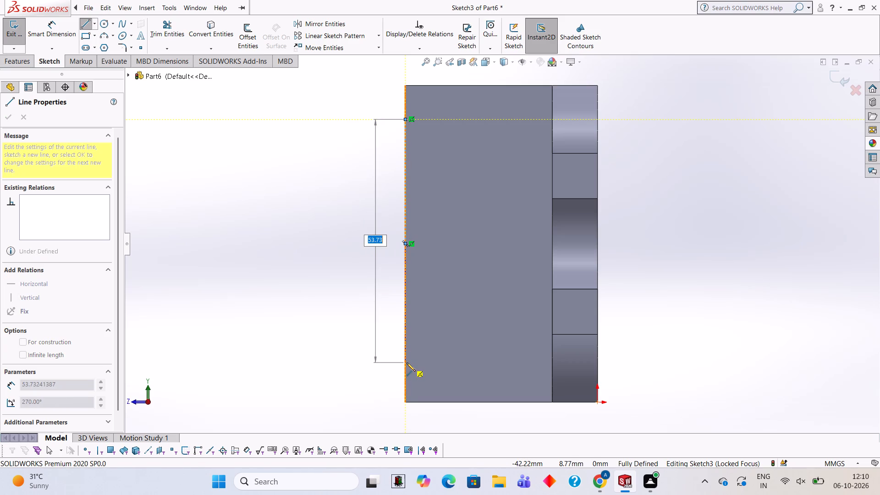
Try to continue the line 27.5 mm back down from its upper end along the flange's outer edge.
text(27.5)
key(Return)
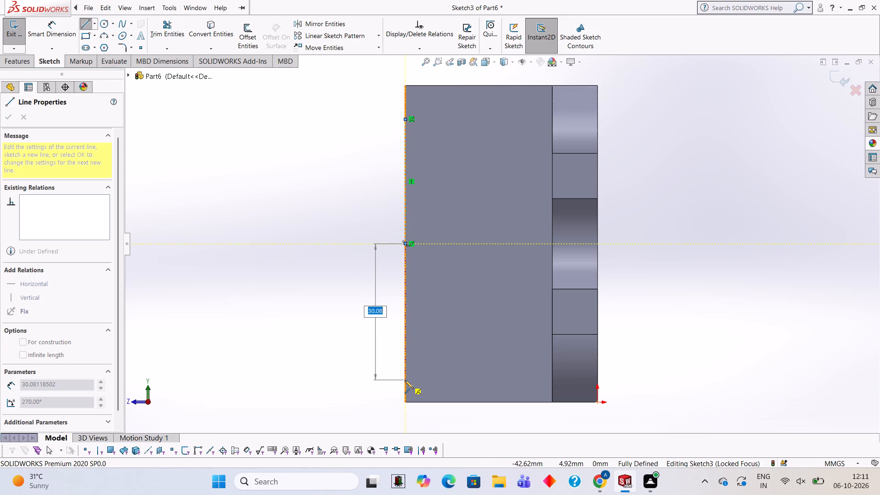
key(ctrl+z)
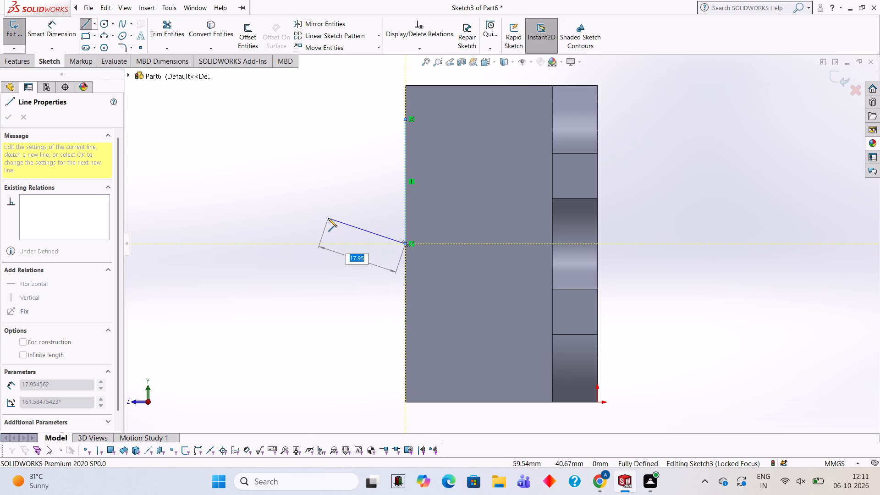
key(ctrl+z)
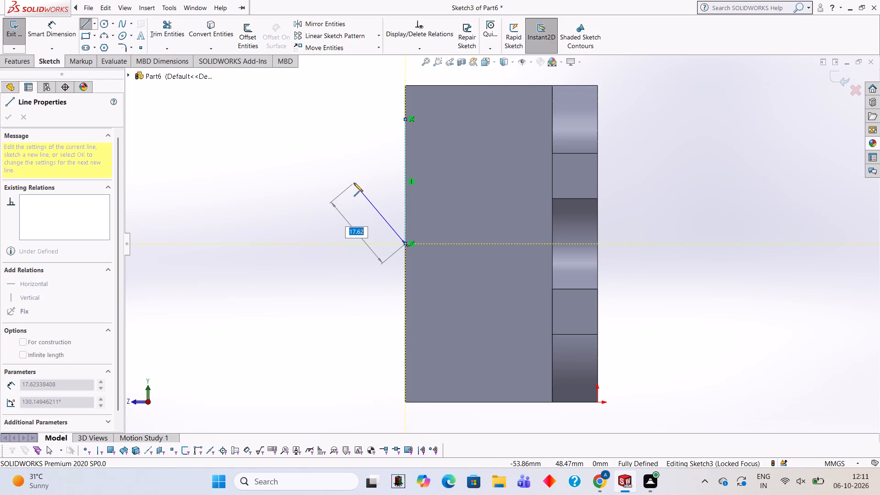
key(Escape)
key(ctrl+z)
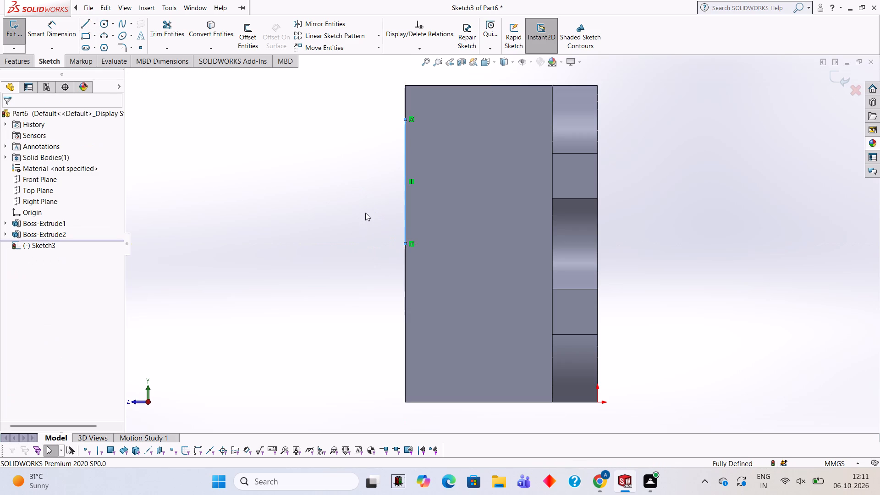
Draw a 27.5 mm vertical line downward from the midpoint of the flange's outer edge.
click(82, 28)
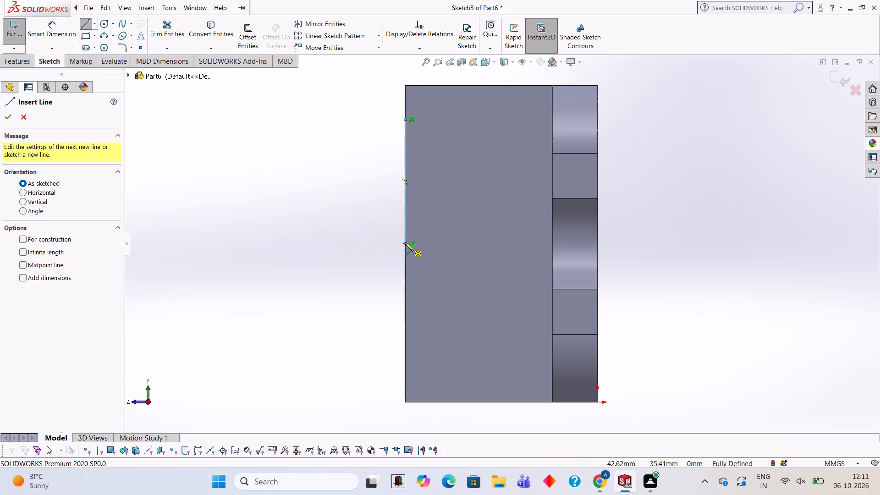
click(405, 242)
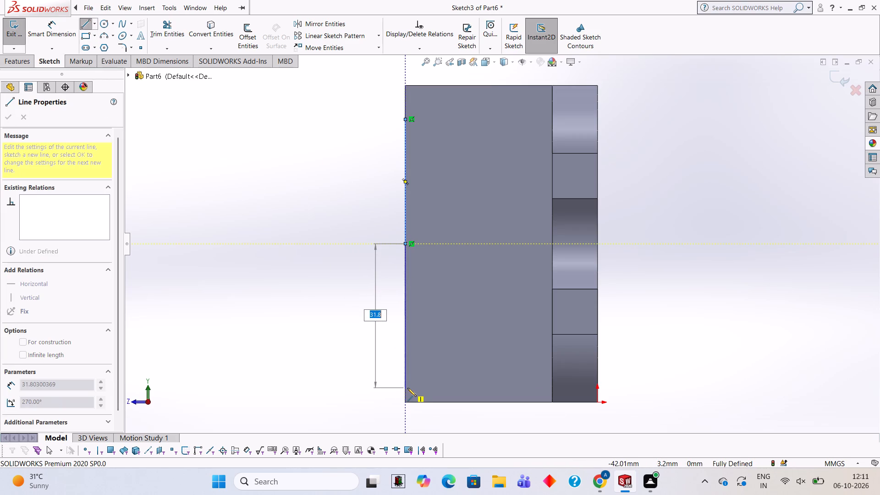
text(27.5)
key(Return)
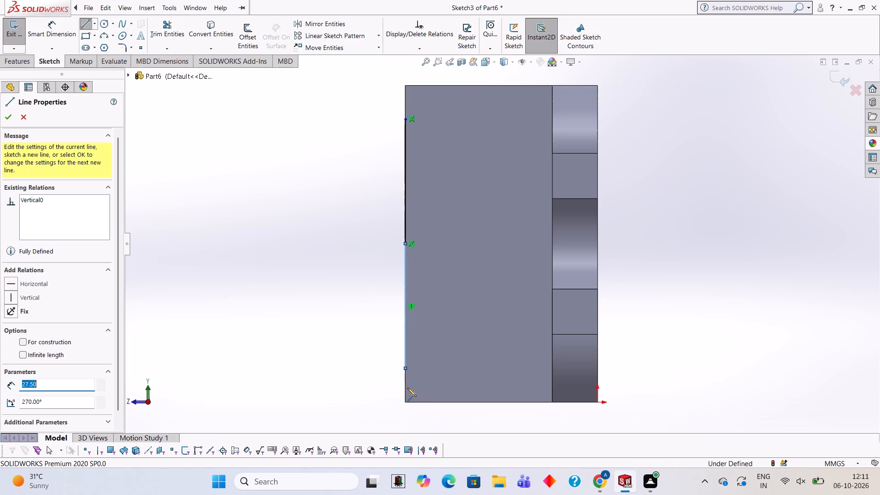
key(Escape)
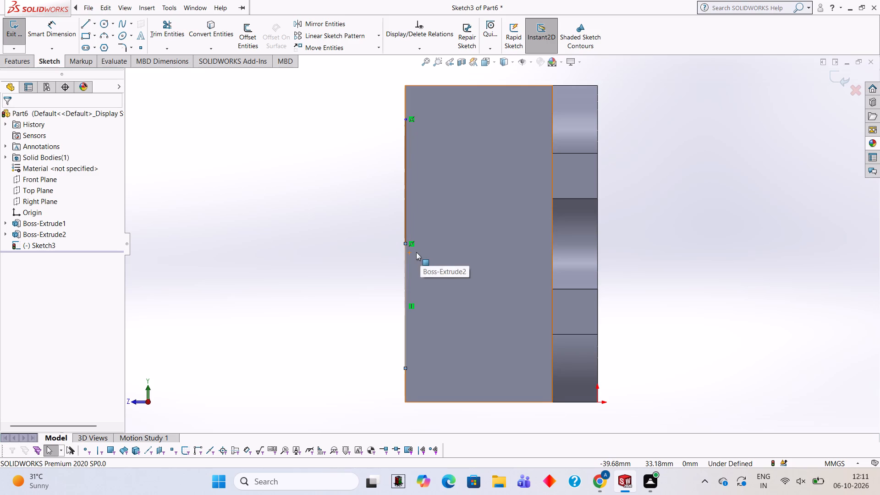
Draw two circles of 7.5 mm radius centred on the lower and upper ends of the two 27.5 mm lines.
click(105, 24)
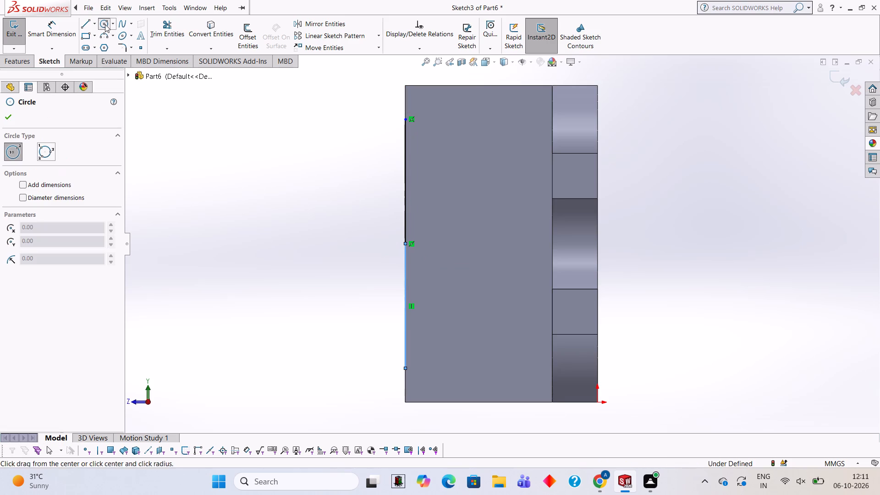
click(404, 368)
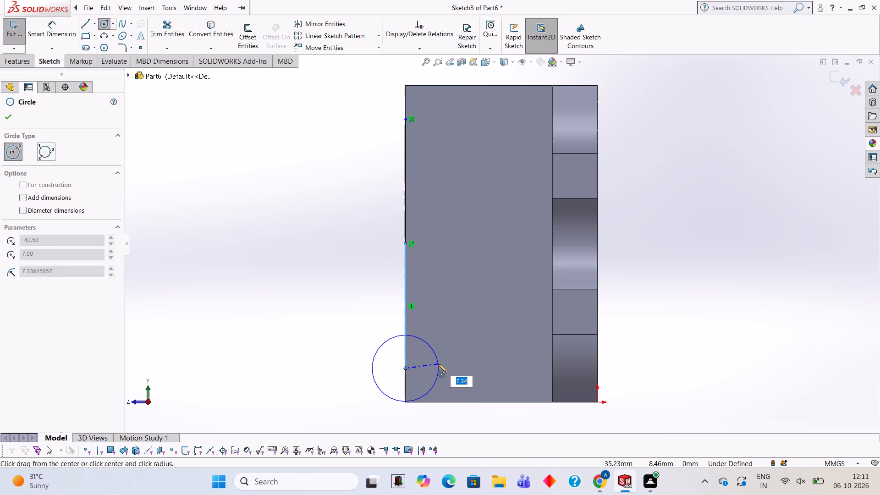
text(7.5)
key(Return)
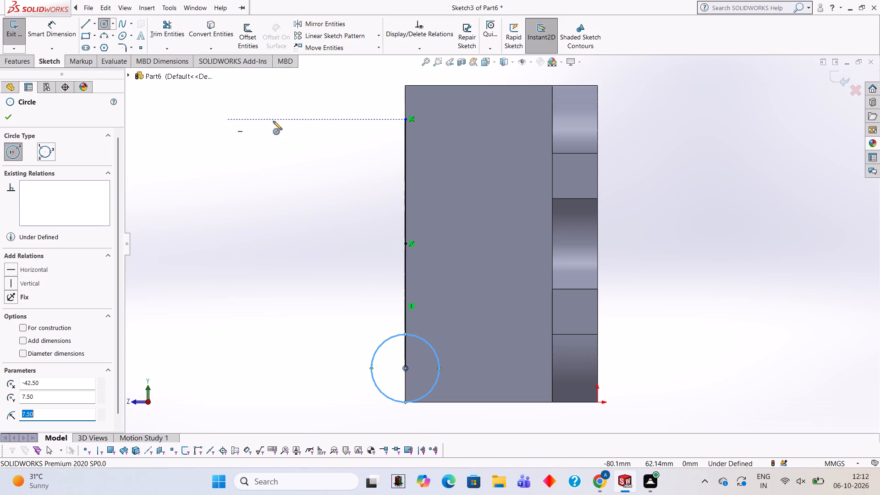
click(405, 118)
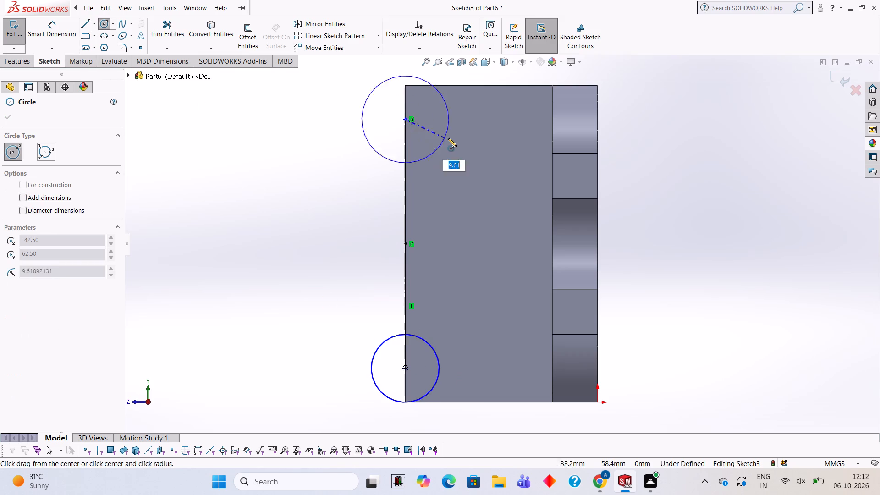
text(7.5)
key(Return)
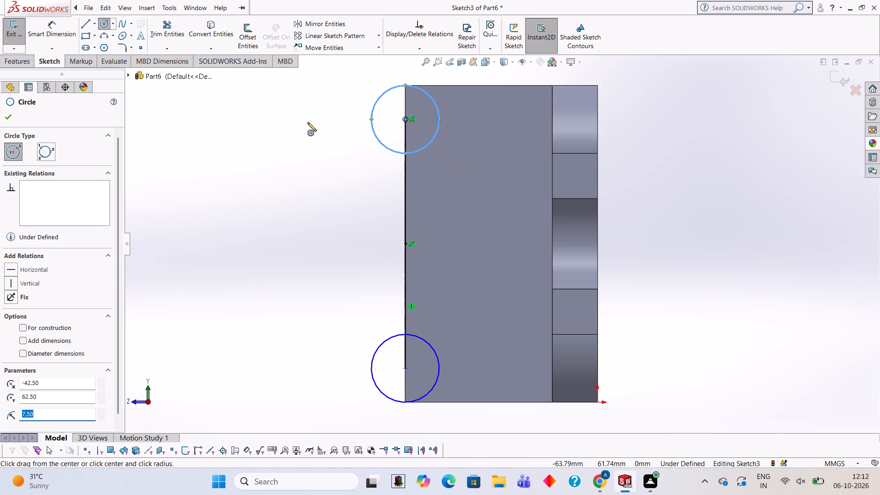
Draw a vertical line about 40 mm long along the flange's outer edge, joining the facing points of the two circles.
click(86, 26)
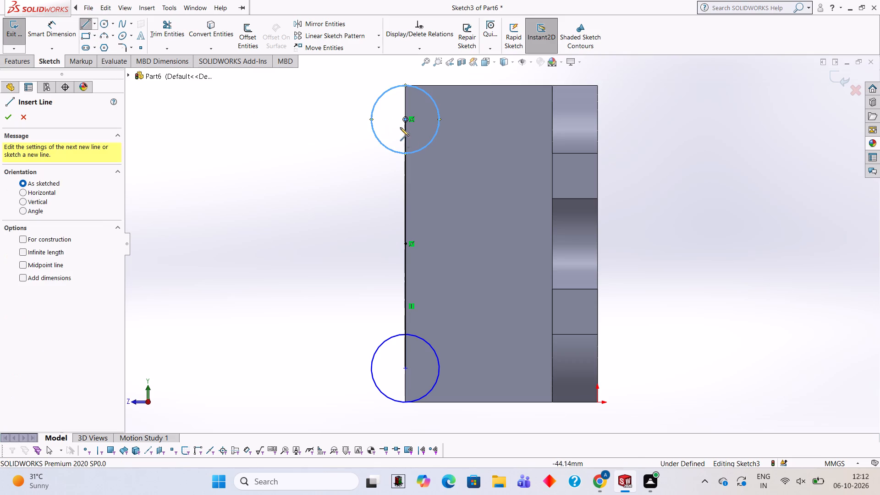
click(405, 151)
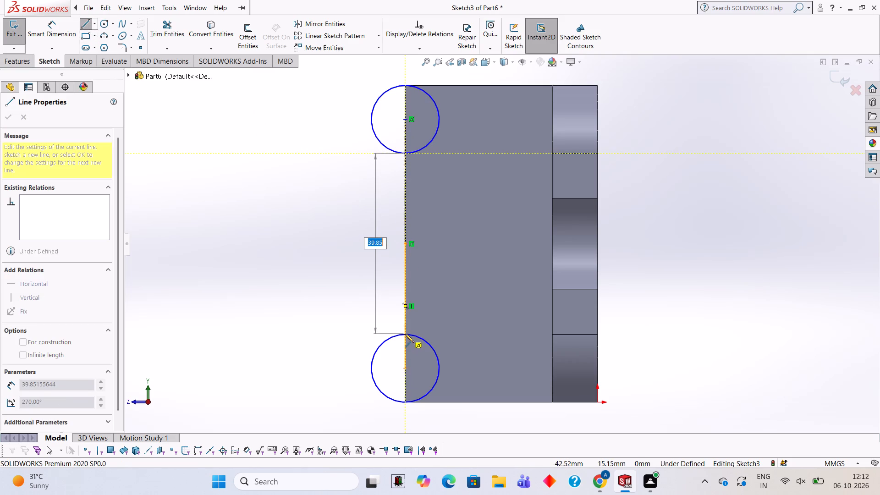
click(405, 334)
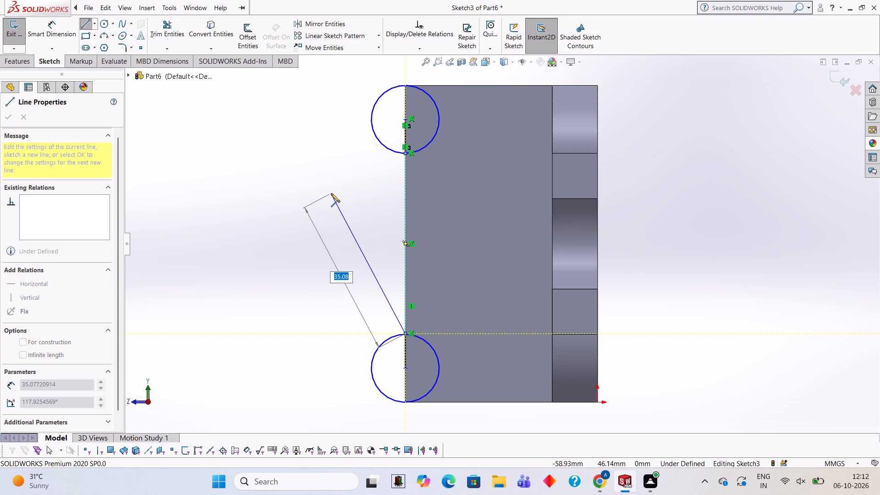
key(Escape)
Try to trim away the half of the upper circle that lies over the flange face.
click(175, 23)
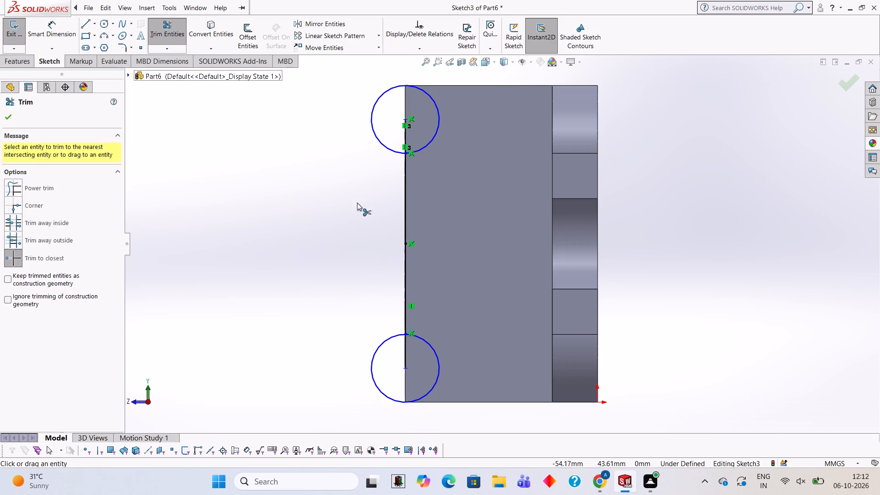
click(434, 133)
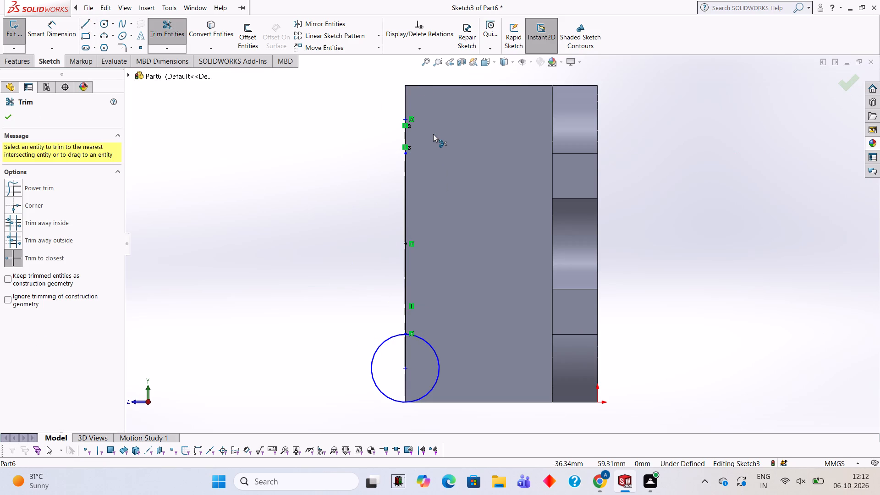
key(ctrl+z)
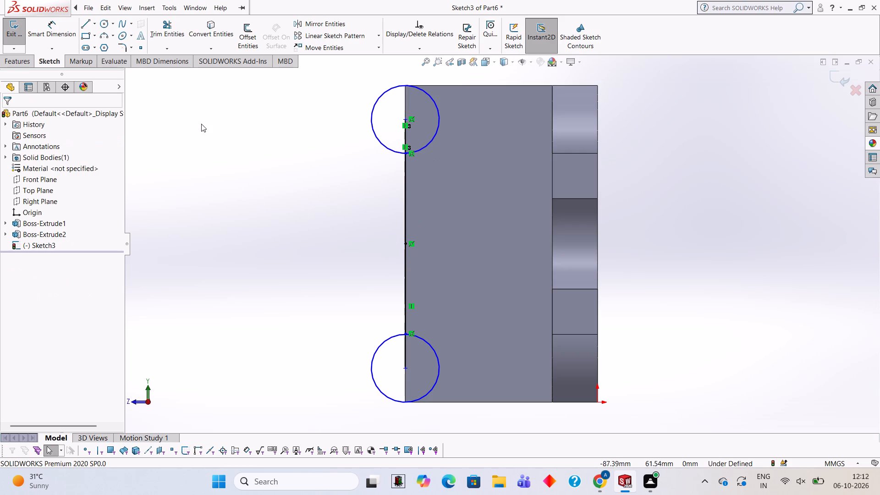
Draw a 70 mm vertical line along the flange's full outer edge, passing through both circles.
click(90, 20)
click(406, 85)
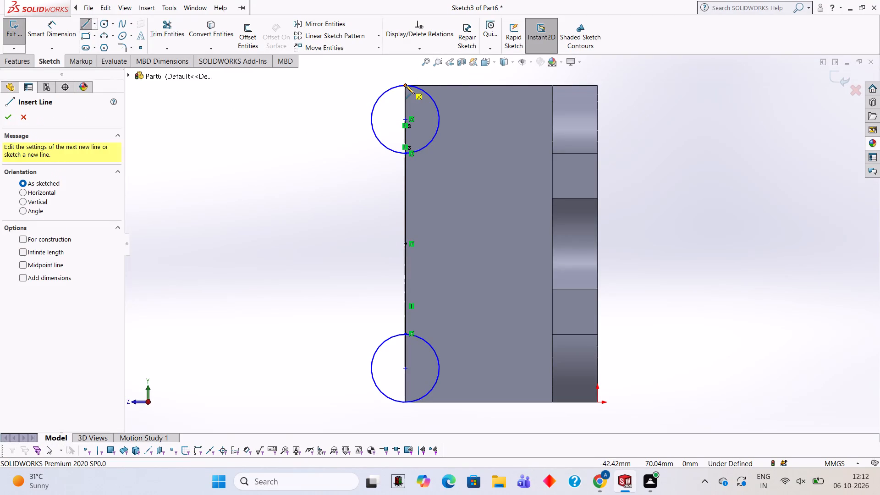
click(404, 404)
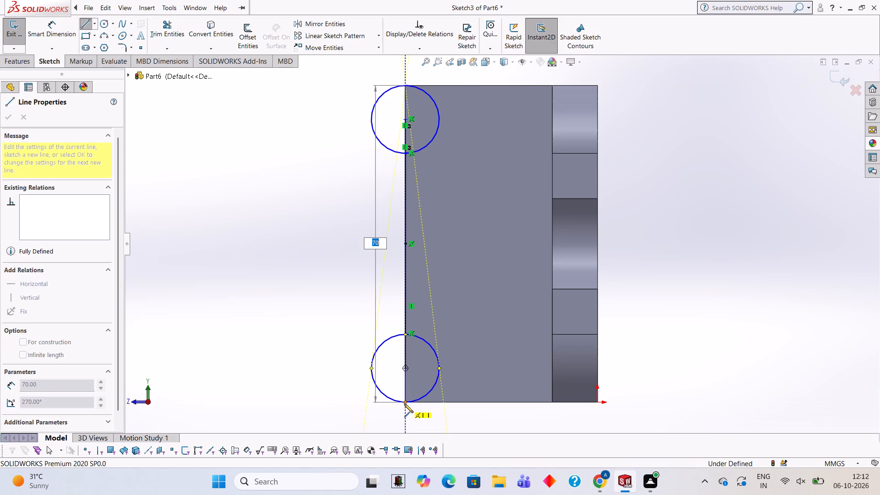
key(Escape)
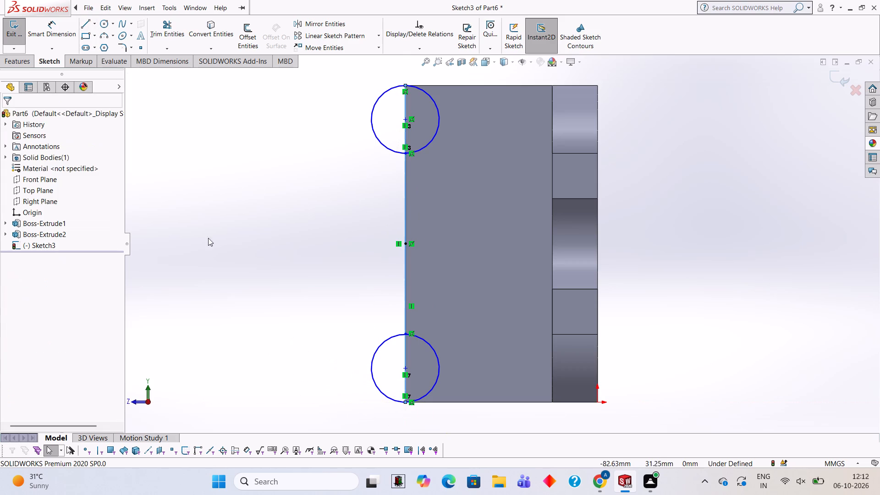
Set the sketch fillet radius to 10 mm and try to fillet the vertical line on the flange's outer edge.
click(126, 45)
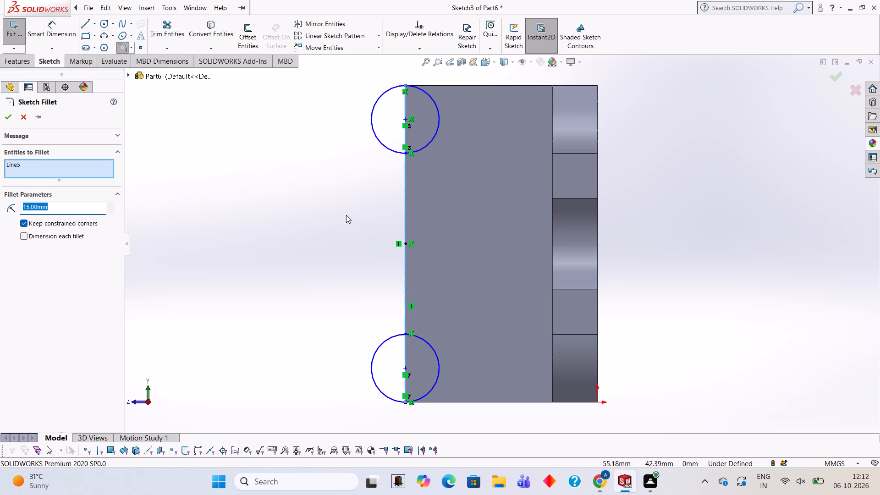
text(100)
key(BackSpace)
key(Return)
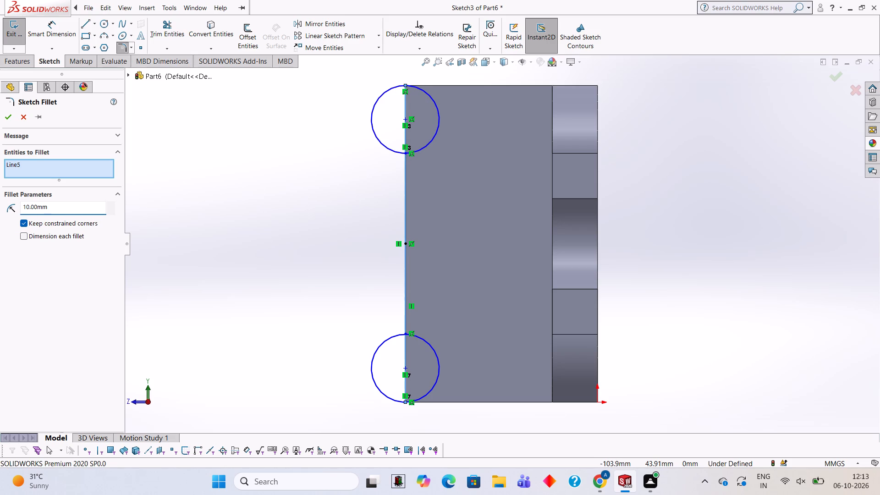
click(403, 180)
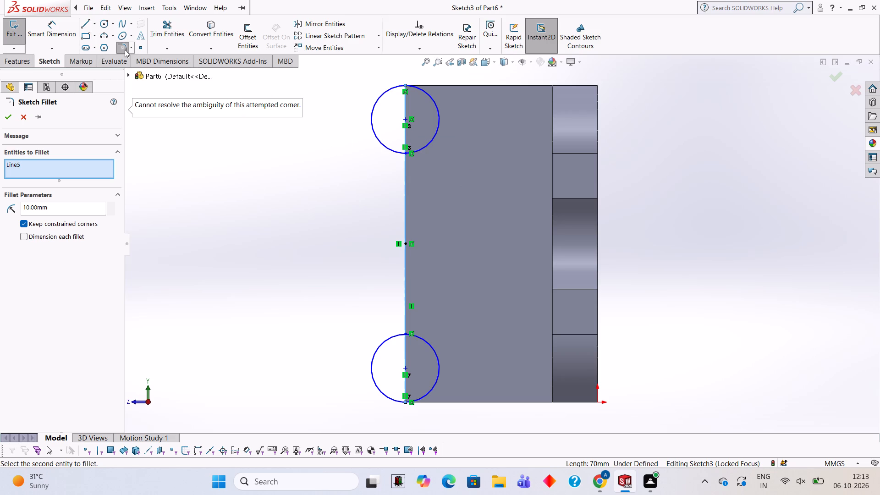
Trim away the halves of both circles that lie over the flange face.
click(162, 33)
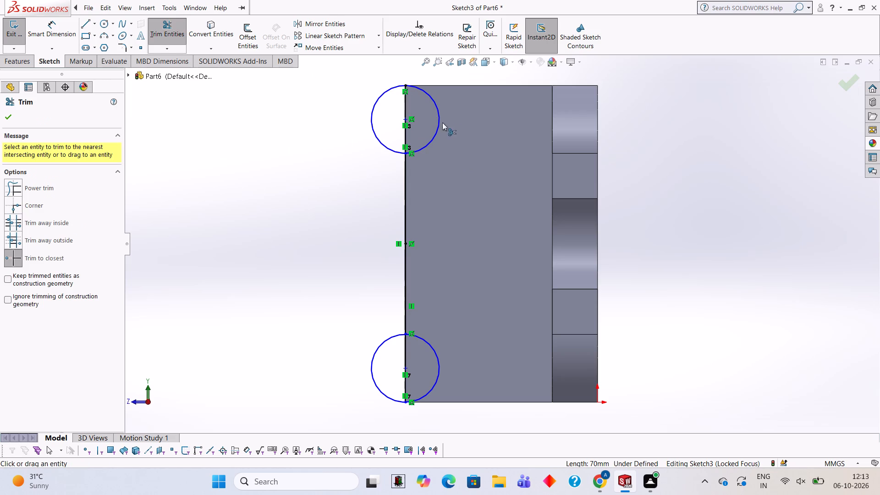
click(437, 121)
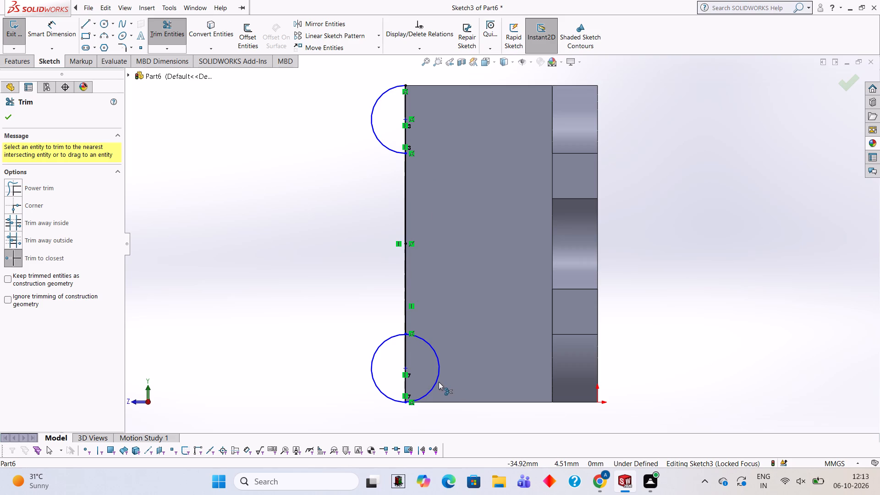
click(439, 382)
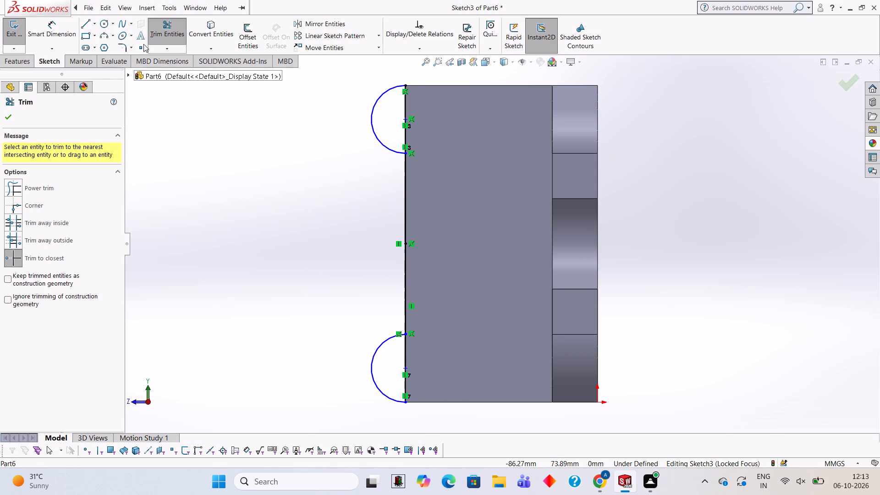
Add 10 mm sketch fillets between the outer-edge line and each semicircle, allowing the conflicting corner relations to be deleted.
click(126, 43)
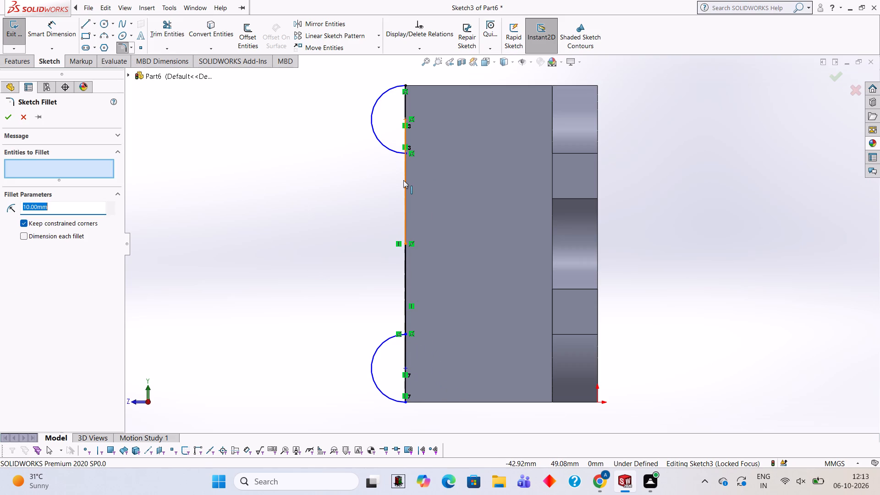
click(403, 180)
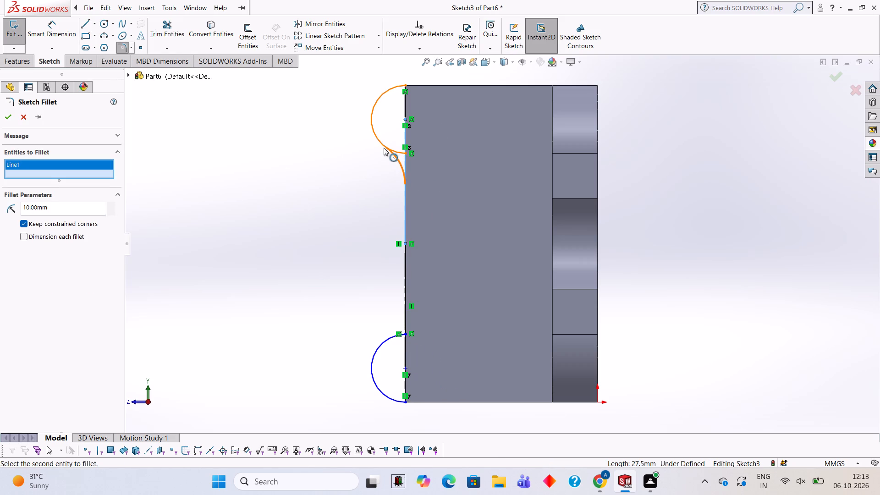
click(384, 148)
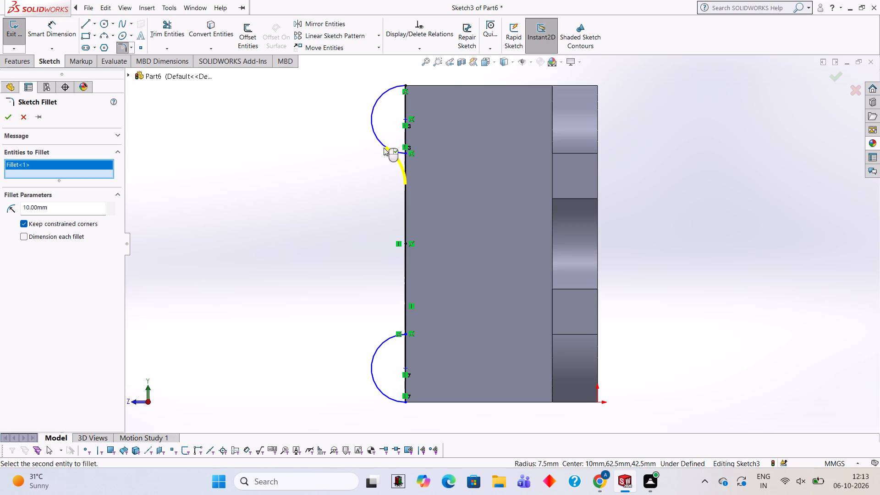
click(382, 343)
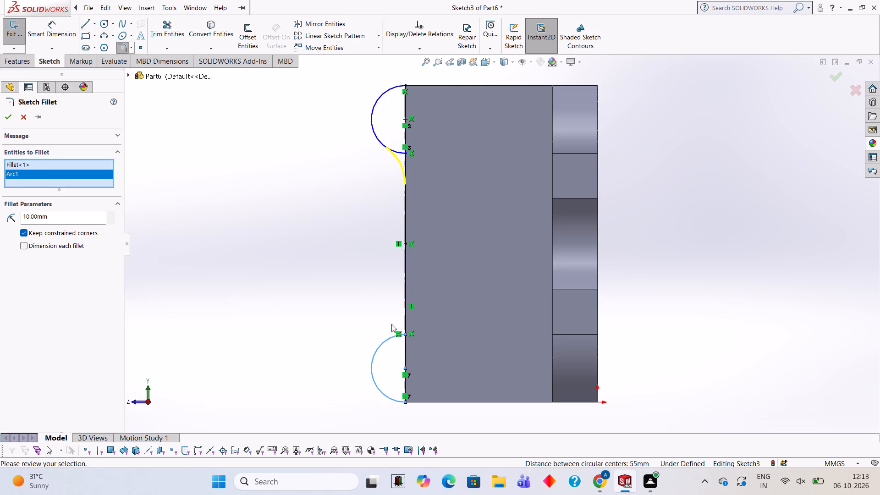
click(405, 296)
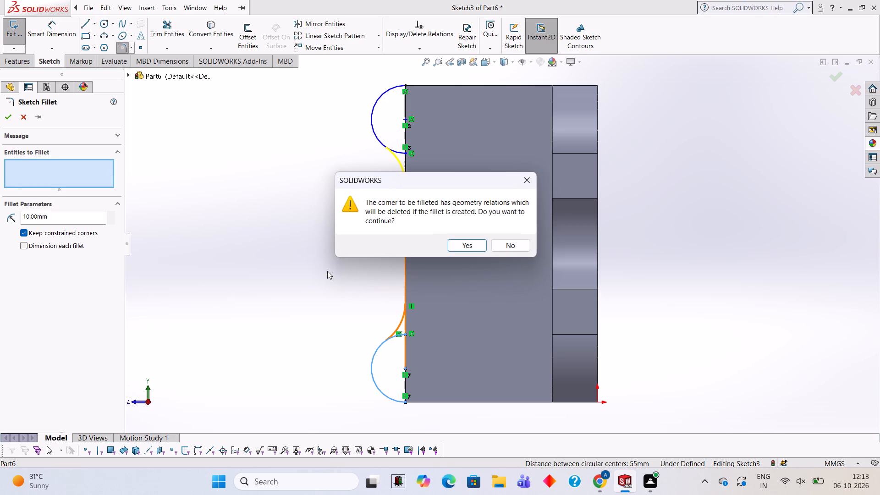
click(457, 242)
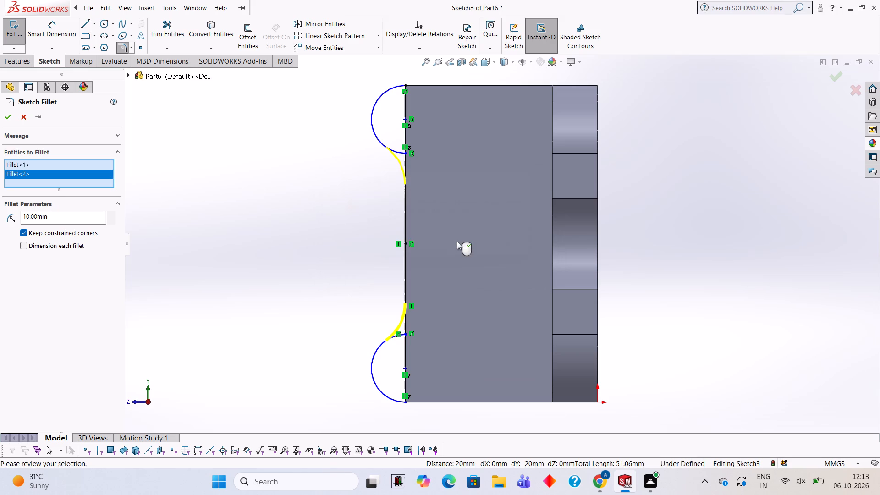
click(11, 119)
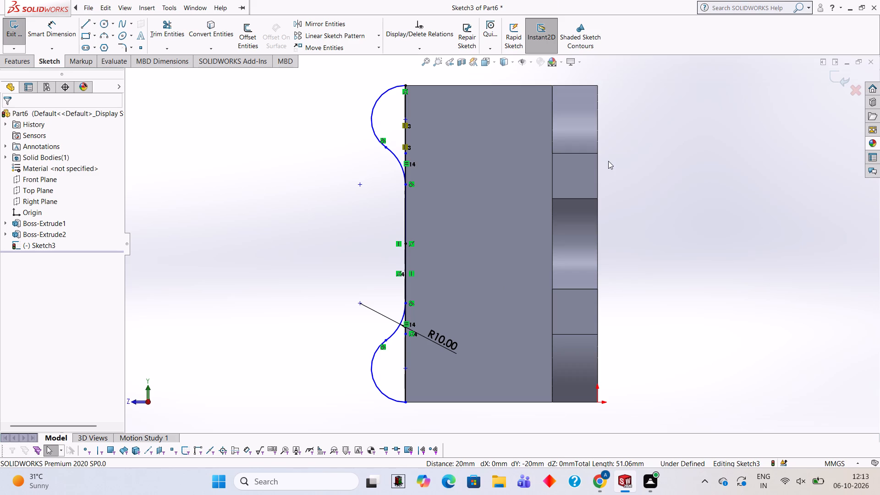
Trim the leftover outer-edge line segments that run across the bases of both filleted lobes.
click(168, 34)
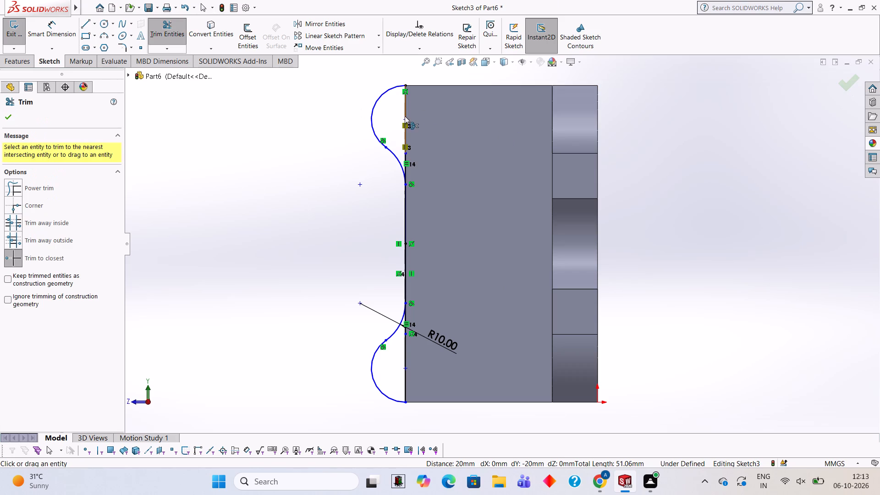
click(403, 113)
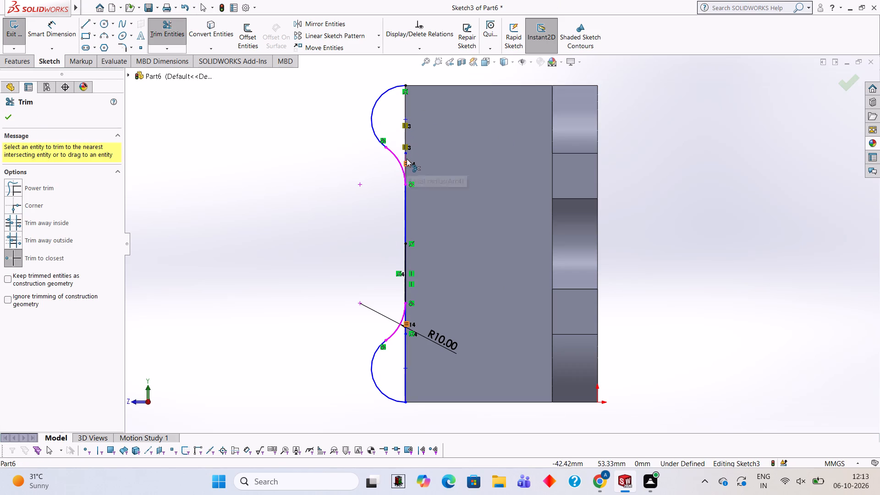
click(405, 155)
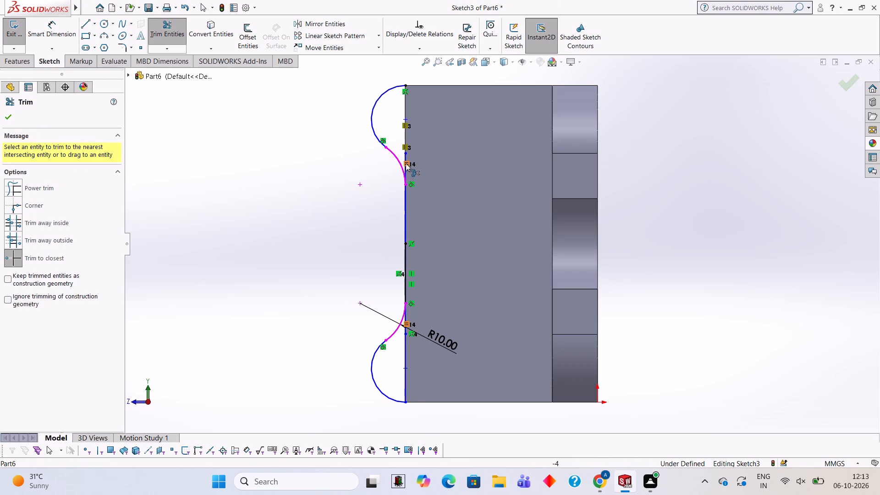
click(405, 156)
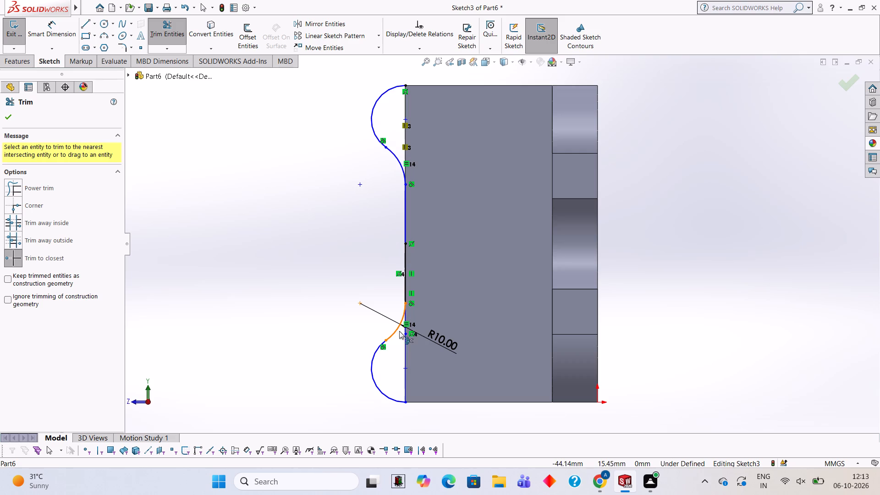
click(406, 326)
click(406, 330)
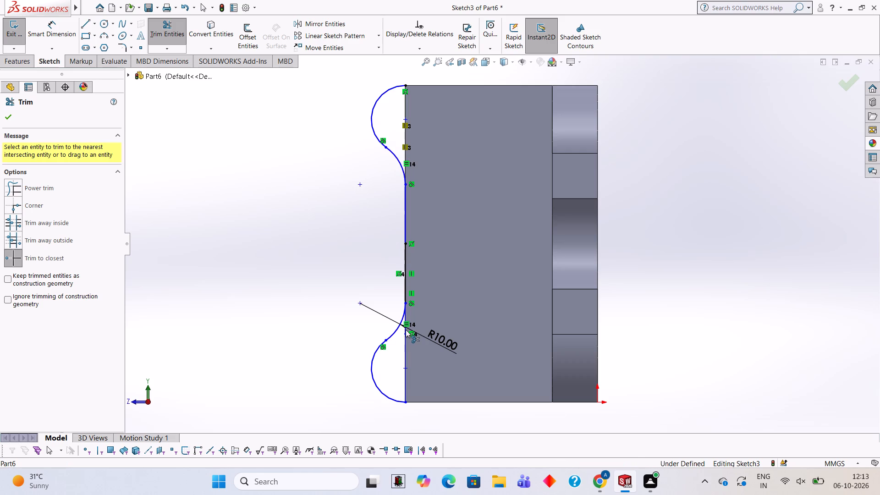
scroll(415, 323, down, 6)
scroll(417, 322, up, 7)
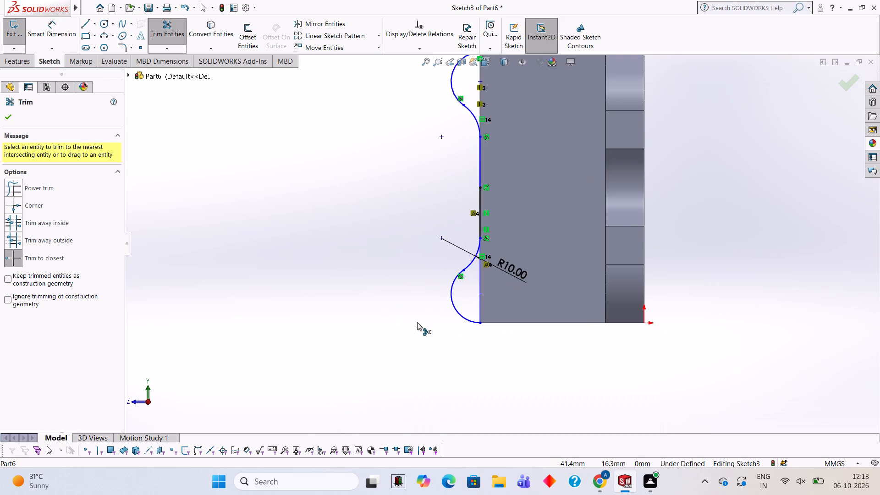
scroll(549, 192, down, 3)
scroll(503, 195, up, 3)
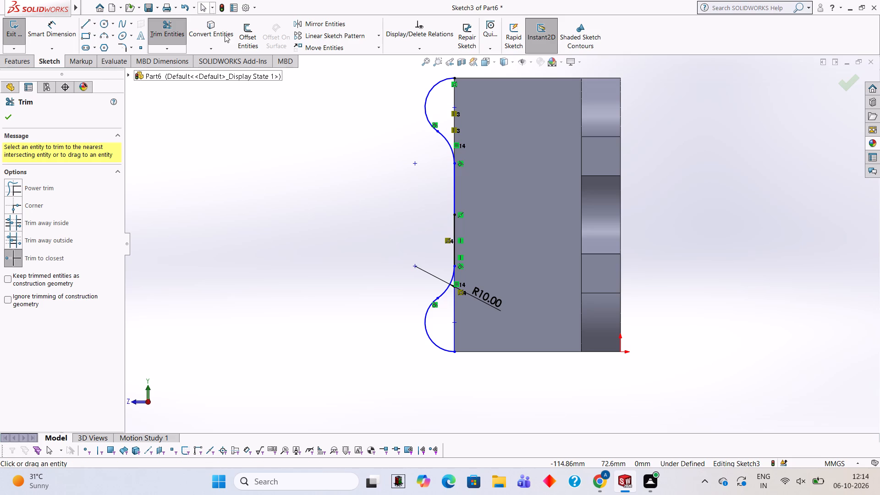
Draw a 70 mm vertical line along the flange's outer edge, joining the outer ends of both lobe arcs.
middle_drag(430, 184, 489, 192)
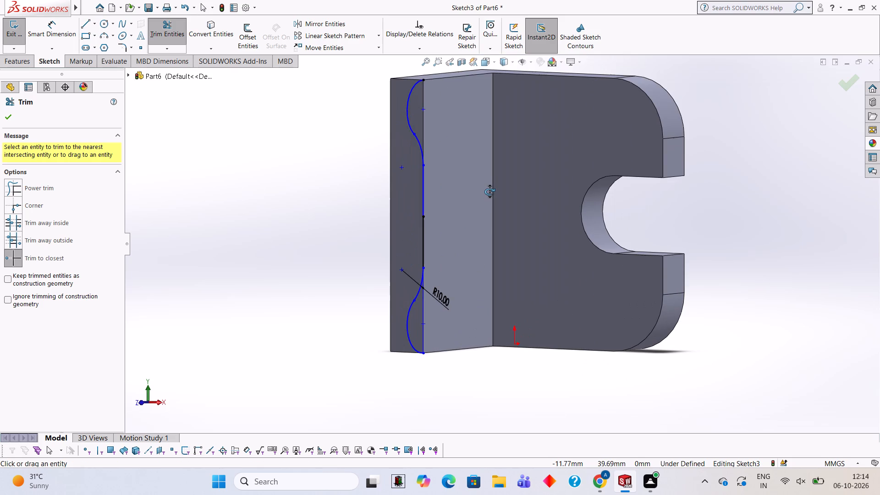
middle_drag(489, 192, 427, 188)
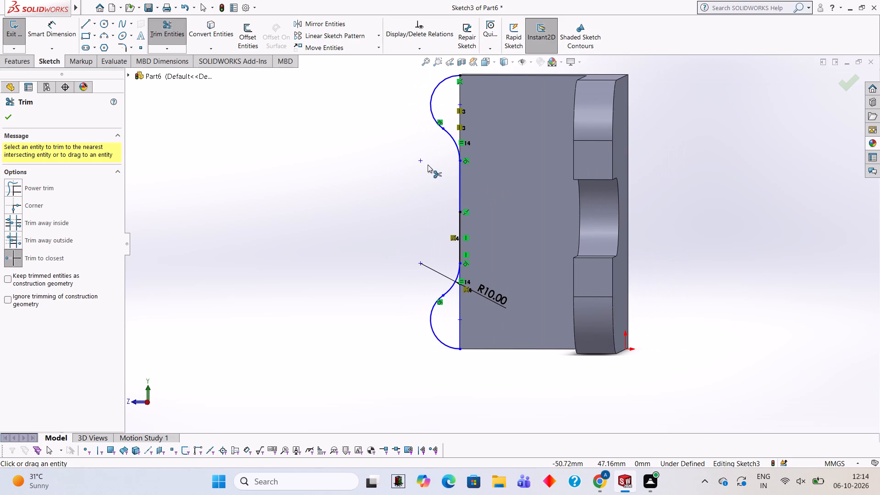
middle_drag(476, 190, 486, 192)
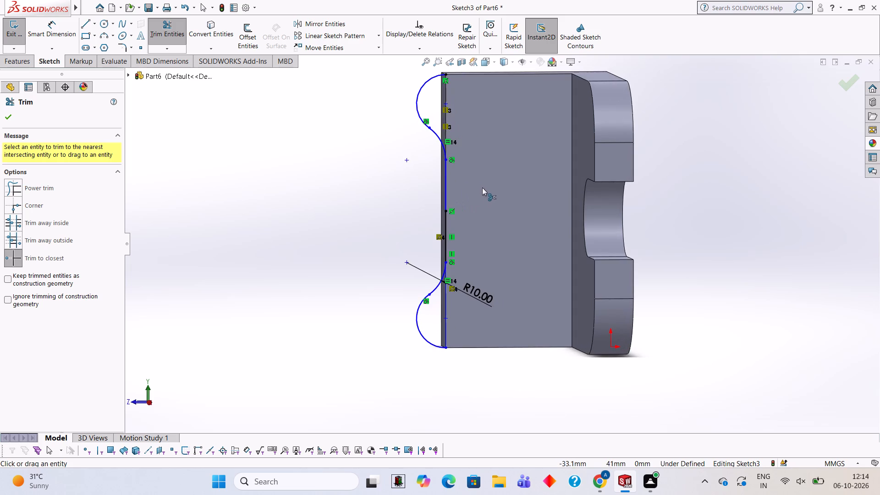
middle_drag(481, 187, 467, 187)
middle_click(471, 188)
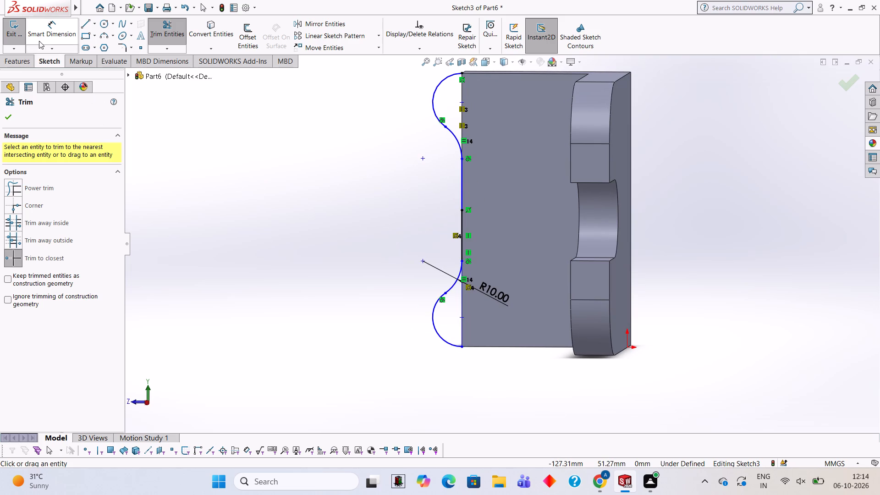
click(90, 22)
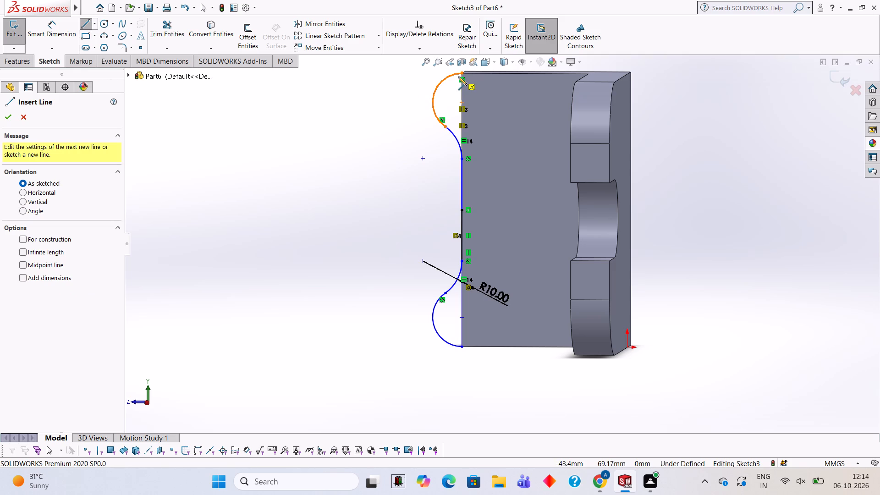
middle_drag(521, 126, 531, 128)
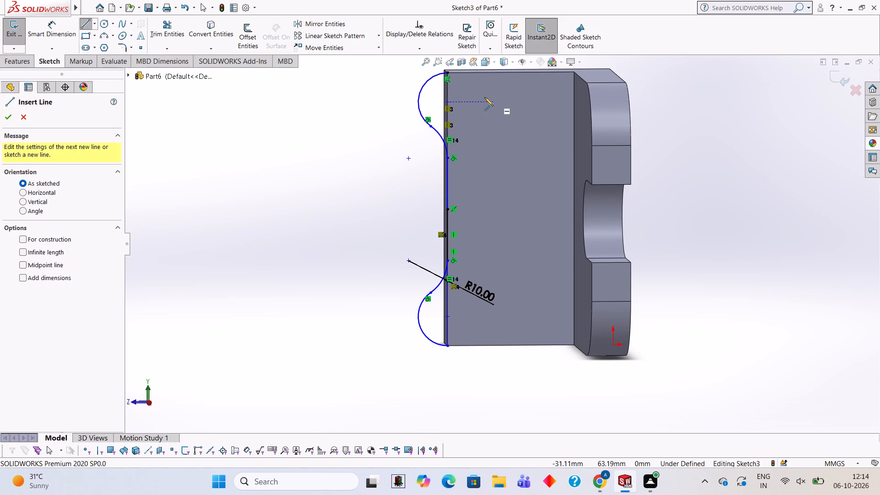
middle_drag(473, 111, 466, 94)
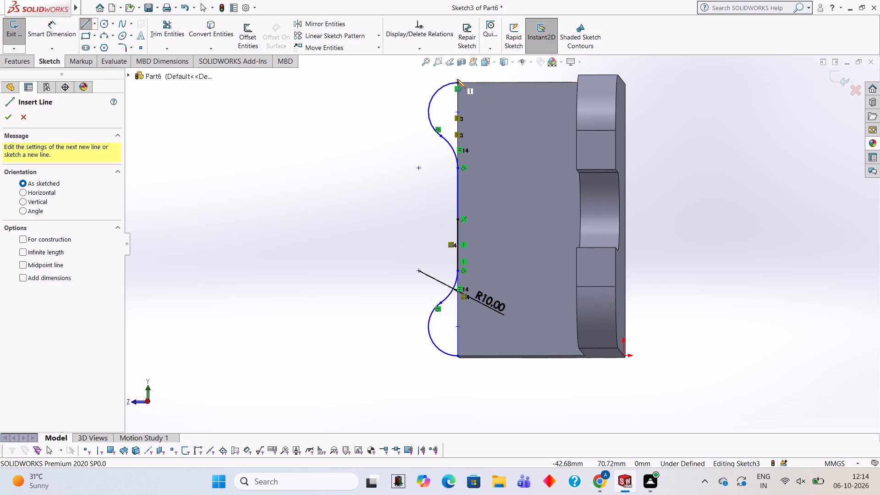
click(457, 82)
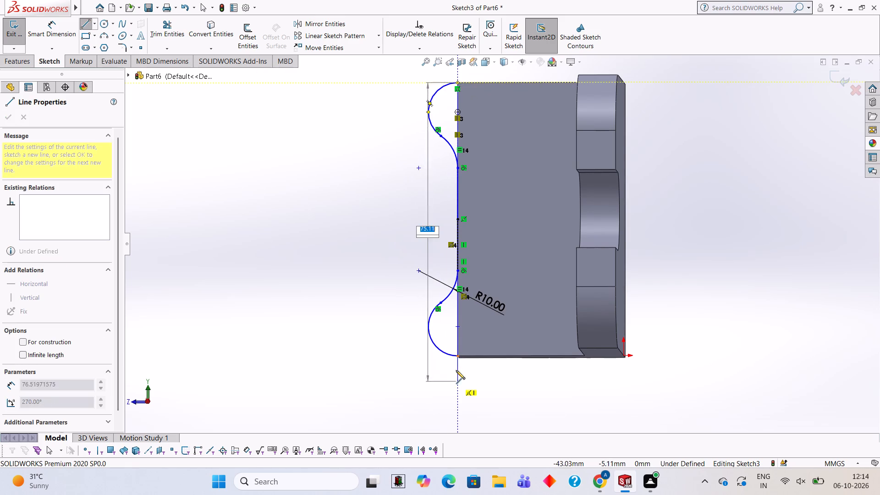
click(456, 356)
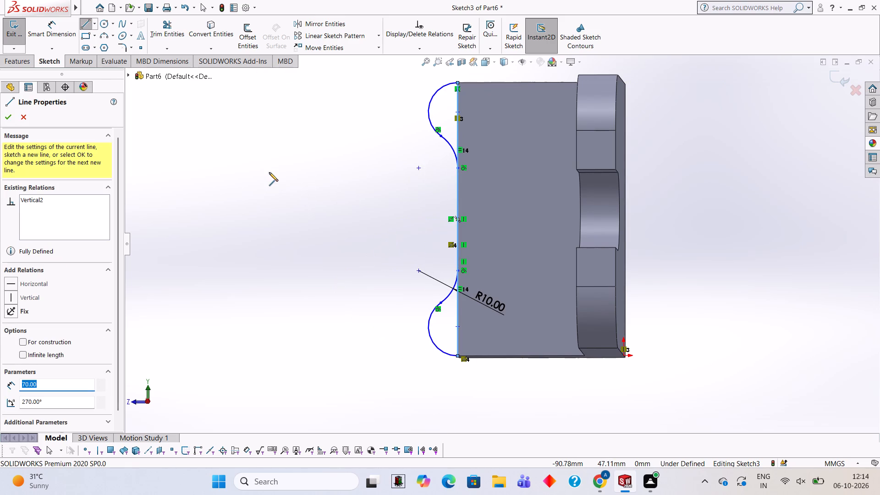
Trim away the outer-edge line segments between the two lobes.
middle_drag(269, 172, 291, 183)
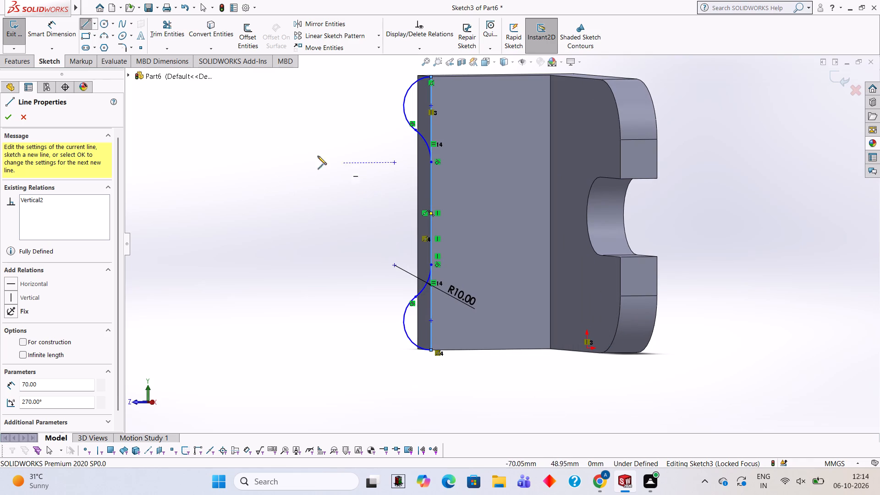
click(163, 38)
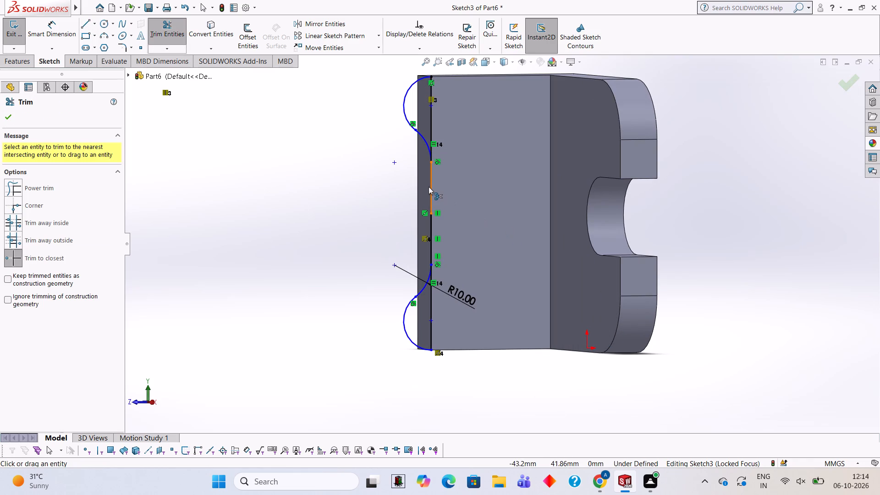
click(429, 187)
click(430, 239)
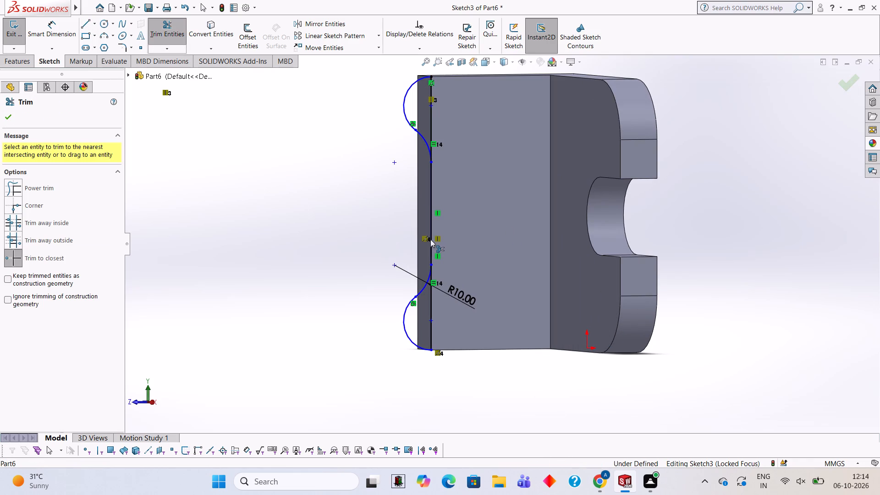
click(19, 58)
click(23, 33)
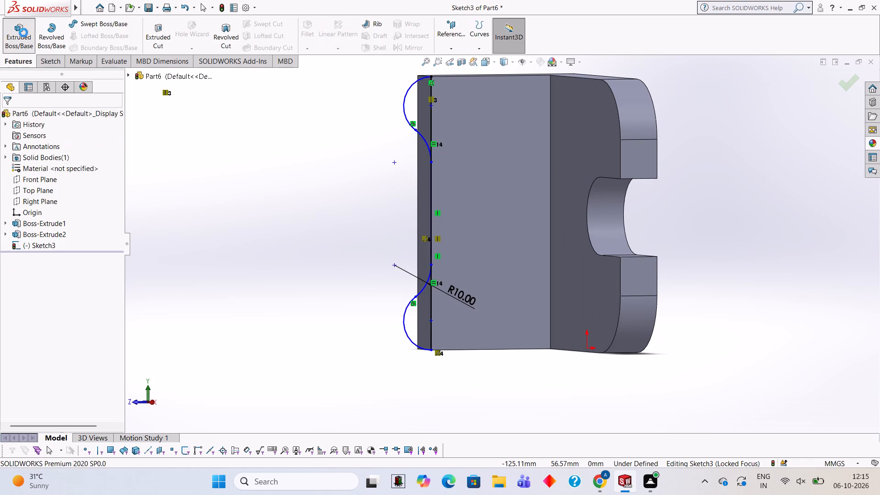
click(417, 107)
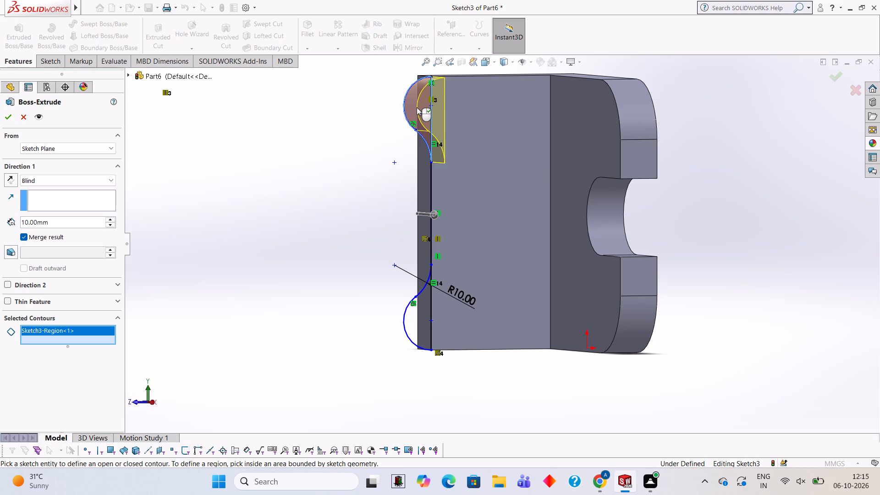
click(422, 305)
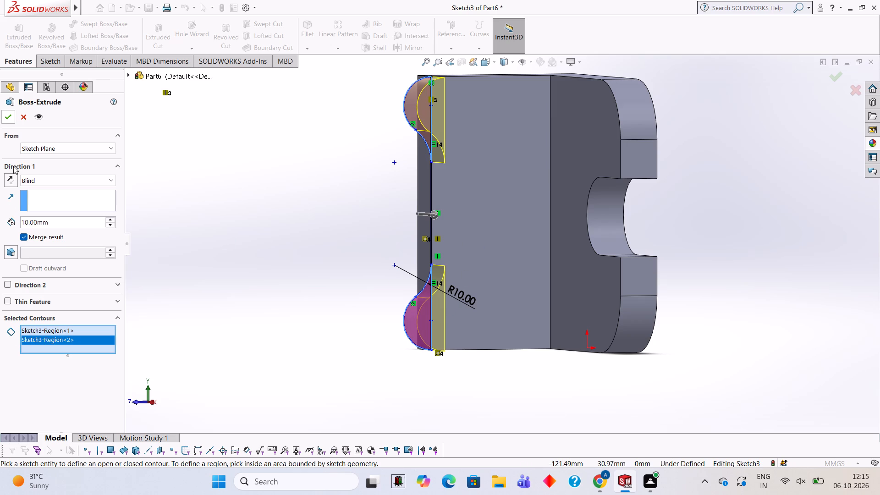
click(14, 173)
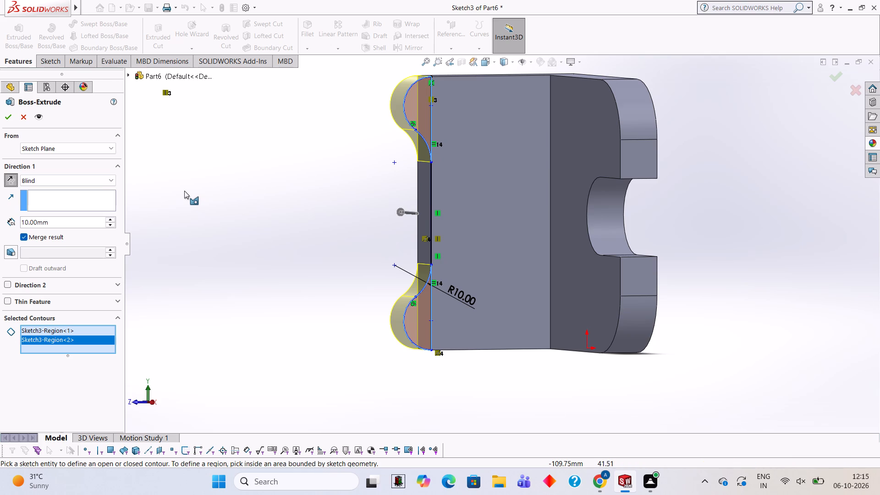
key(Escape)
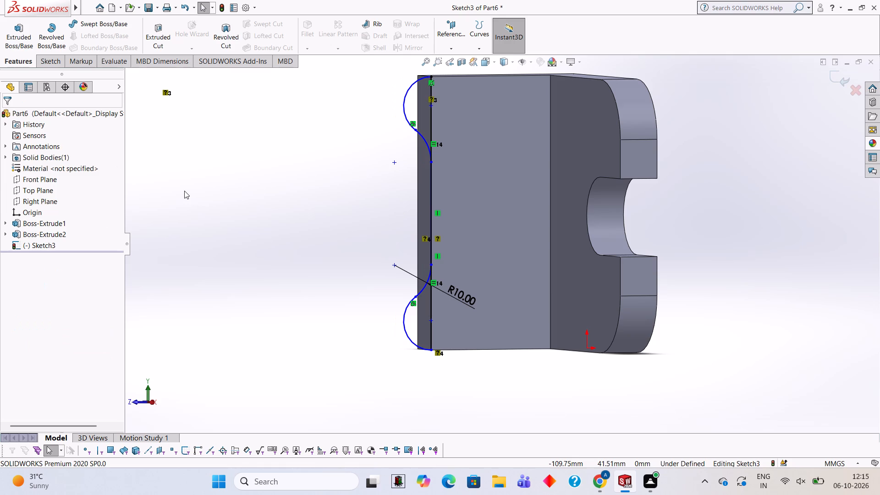
Undo all the lobe sketch geometry on the flange face back to an empty sketch, and exit that sketch.
key(ctrl+z)
key(ctrl+z)
key(ctrl+z)
key(ctrl+z)
key(ctrl+z)
key(ctrl+z)
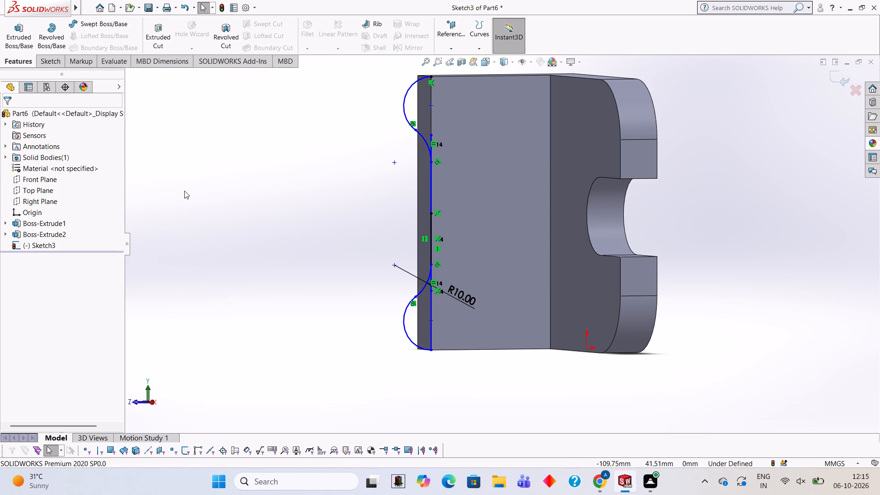
key(ctrl+z)
key(ctrl+z)
key(ctrl+z)
key(ctrl+z)
key(ctrl+z)
key(ctrl+z)
key(ctrl+z)
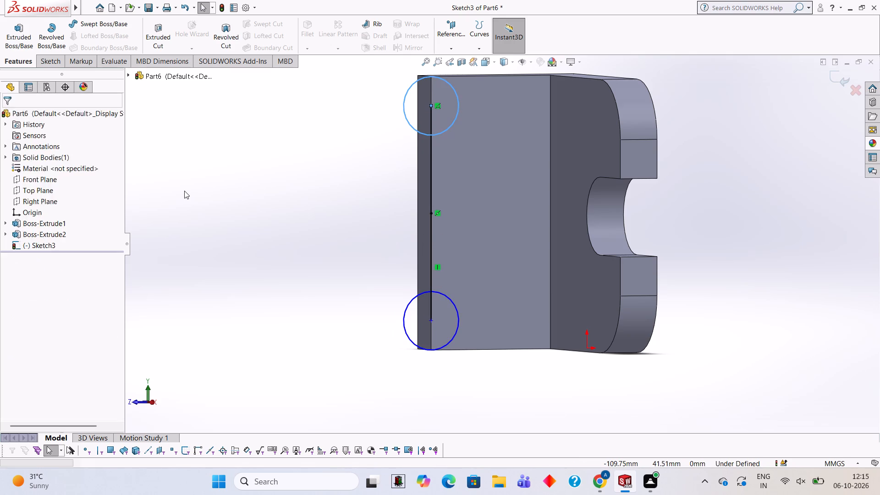
key(ctrl+z)
key(ctrl+z)
key(ctrl+z)
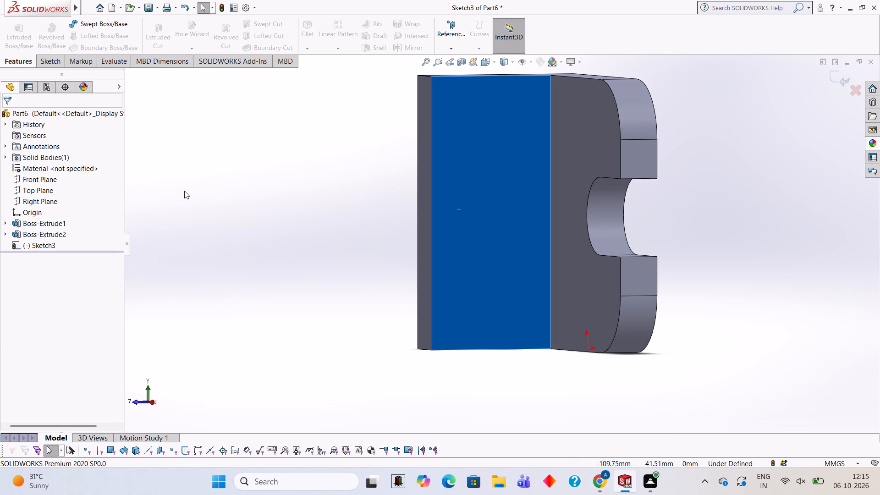
key(Escape)
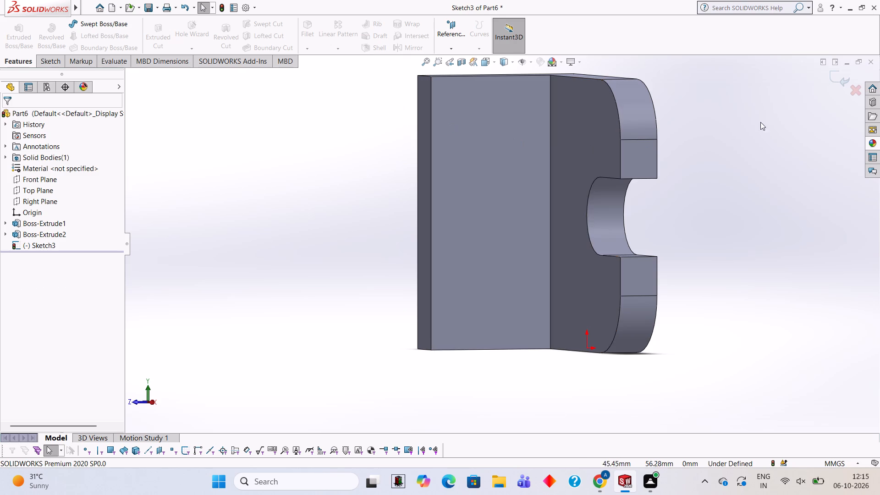
middle_drag(743, 119, 722, 120)
click(837, 75)
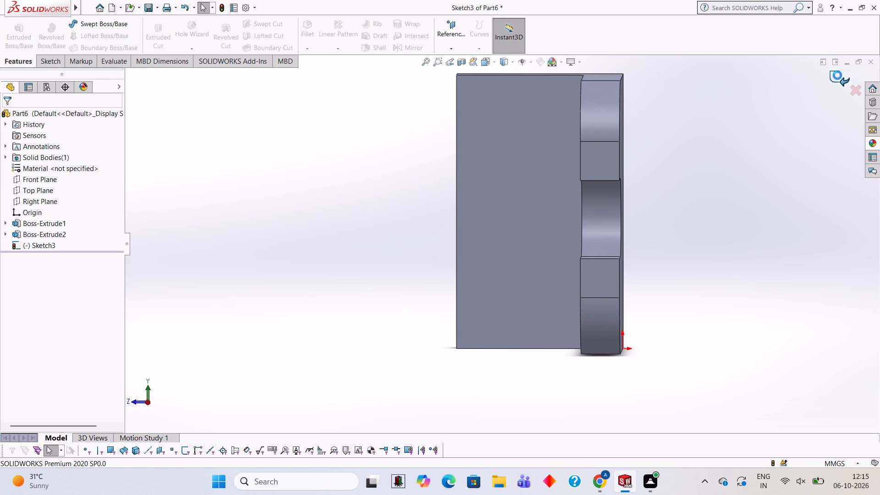
On a new sketch on the flange face, draw a 27.5 mm line up the outer edge from its midpoint.
click(558, 148)
click(600, 121)
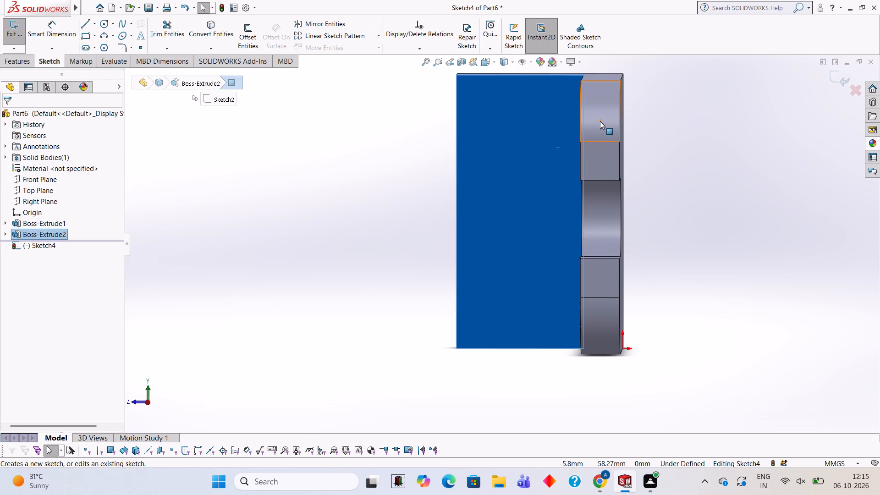
key(ctrl+8)
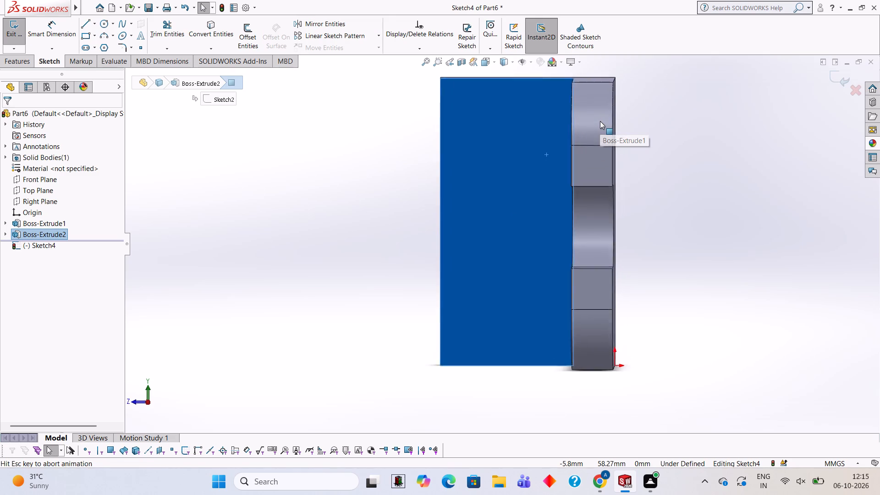
click(82, 27)
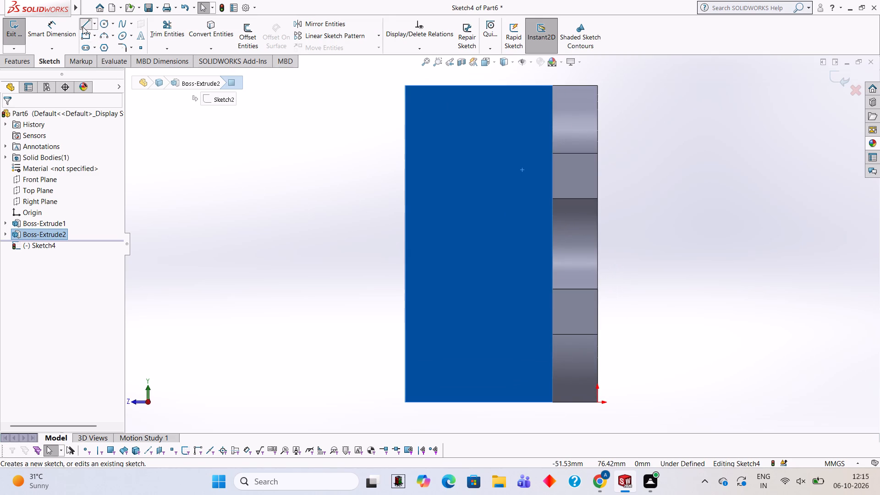
click(405, 243)
text(27.5)
key(Return)
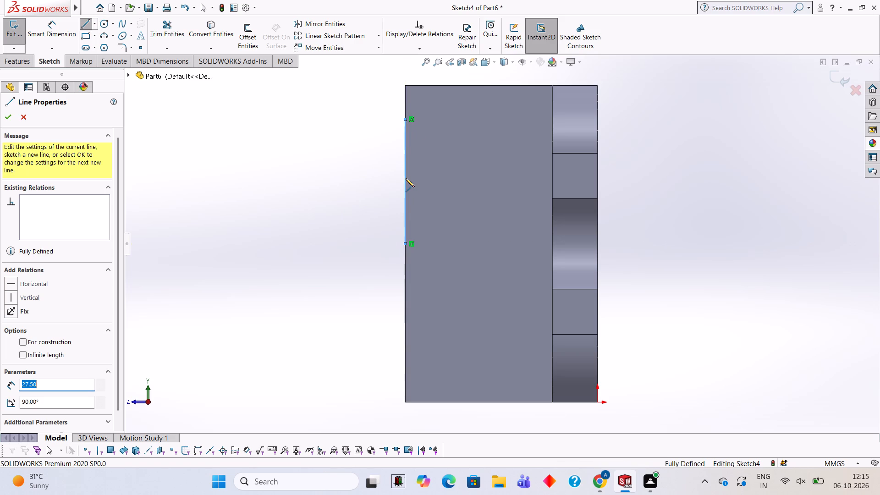
key(Escape)
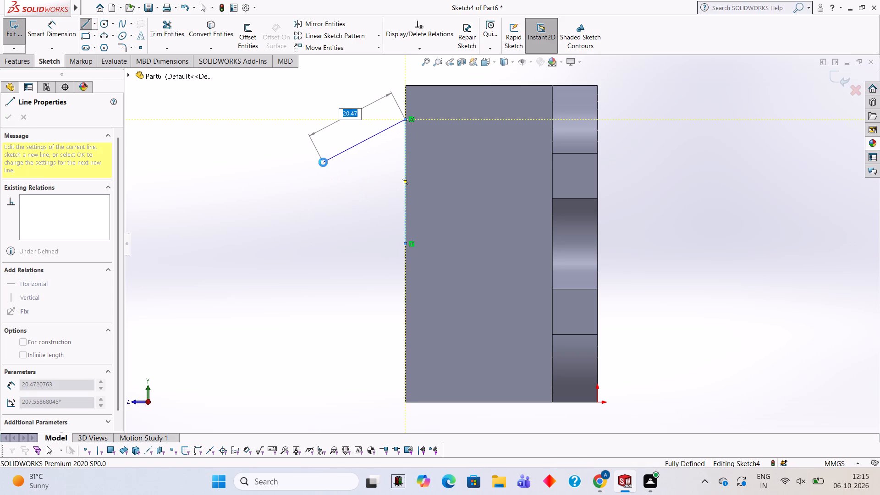
Draw a 27.5 mm line down the flange's outer edge from its midpoint.
click(88, 18)
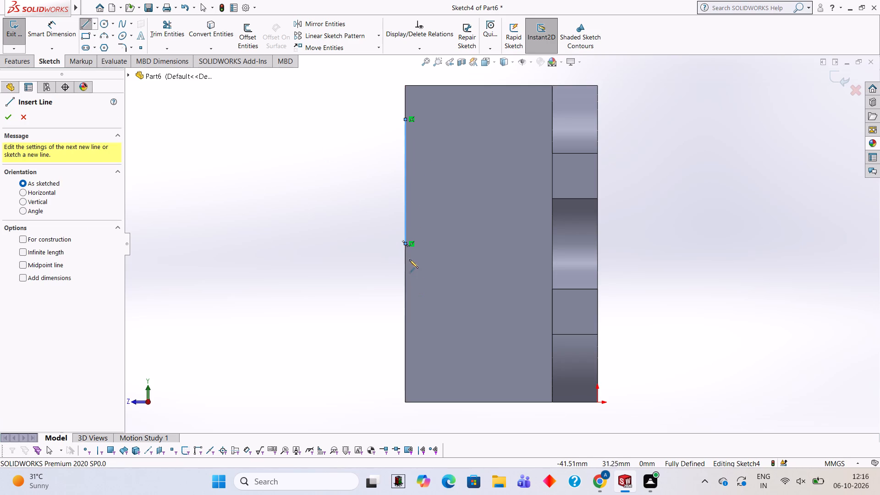
click(405, 243)
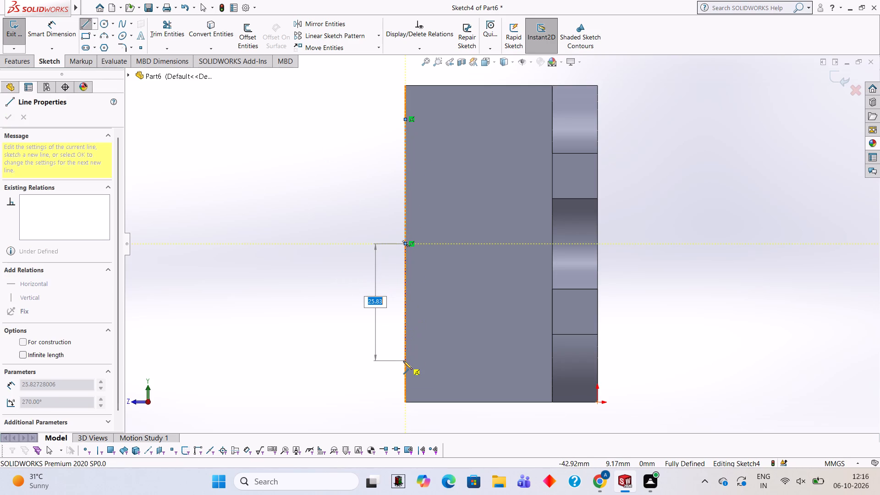
text(27.5)
key(Return)
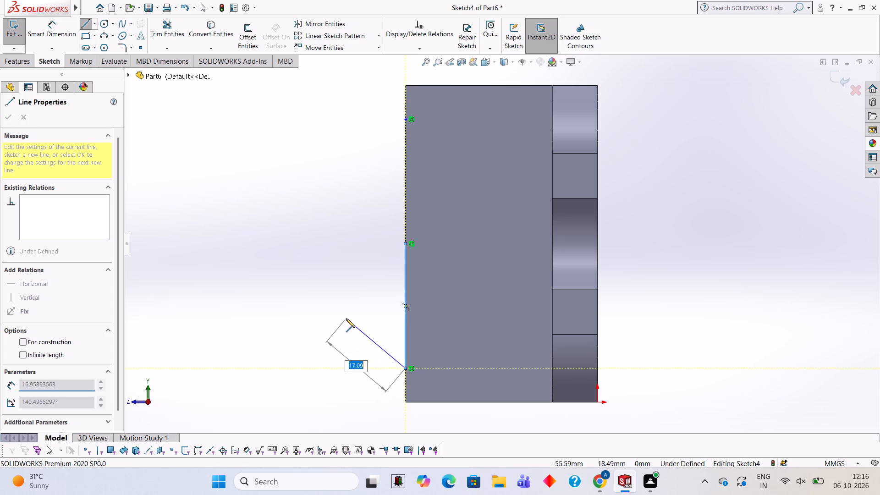
key(Escape)
Draw a 7.5 mm radius circle centred on the upper end of the edge lines.
click(102, 24)
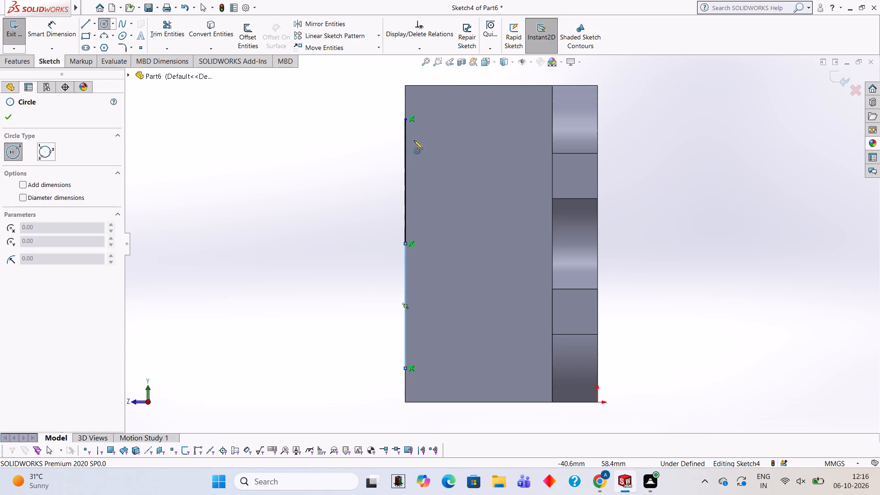
click(404, 118)
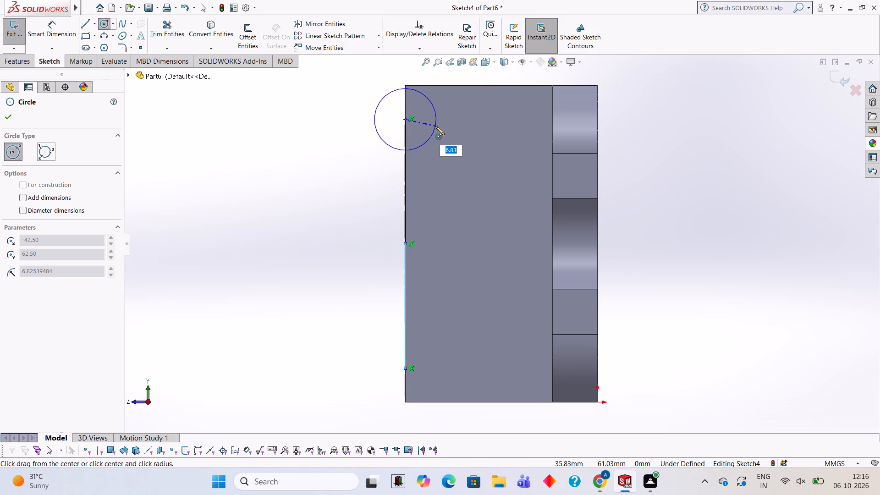
text(7.5)
key(Return)
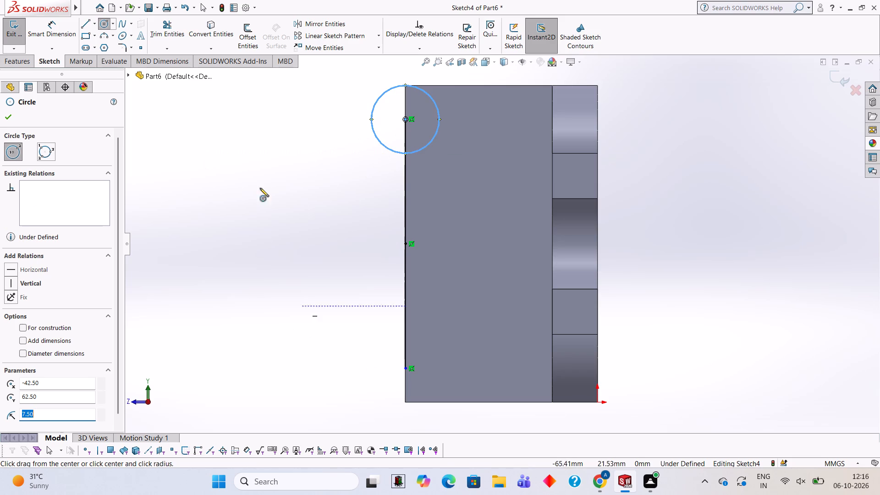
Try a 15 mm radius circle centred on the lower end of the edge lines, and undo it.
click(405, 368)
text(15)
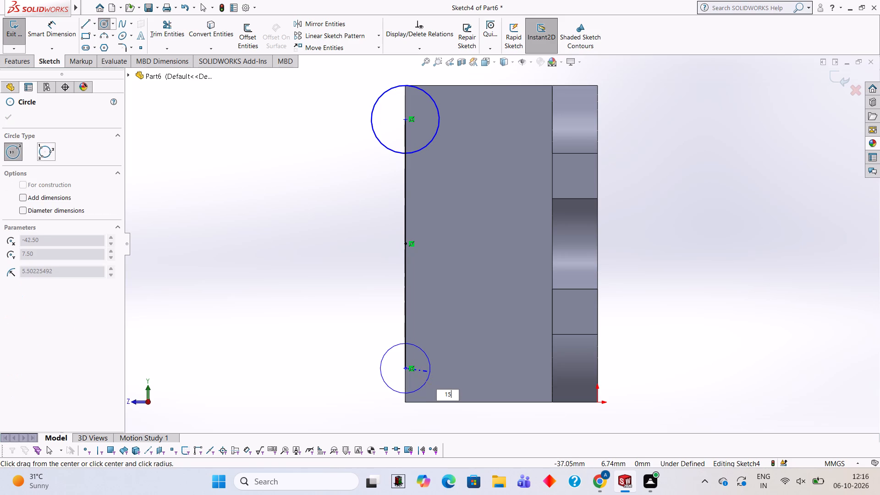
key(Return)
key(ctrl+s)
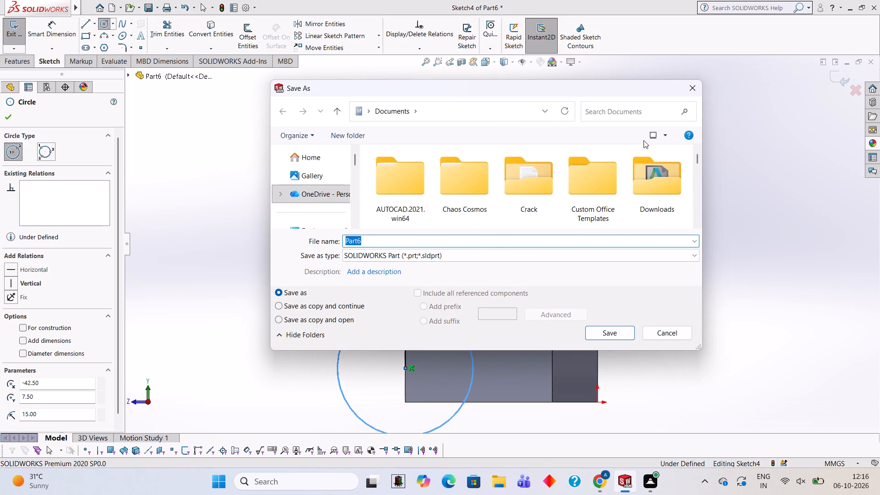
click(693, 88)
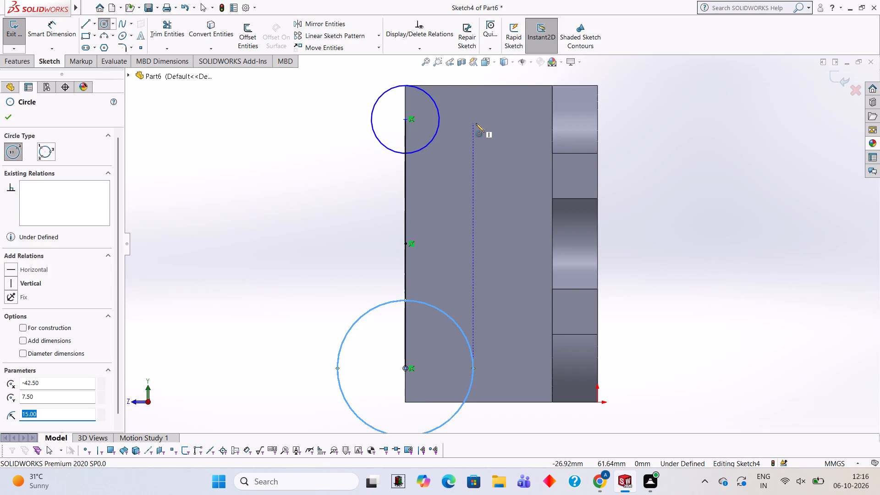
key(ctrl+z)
Draw a 7.5 mm radius circle centred on the lower end of the edge lines.
click(100, 25)
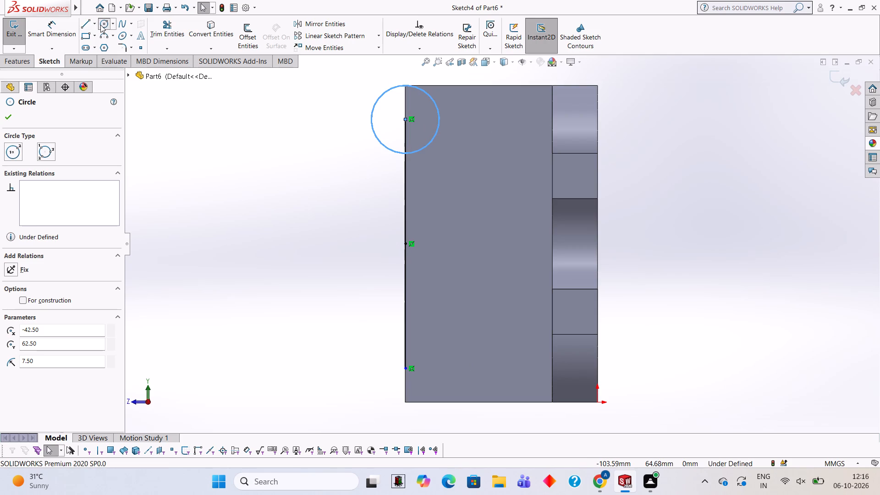
click(405, 368)
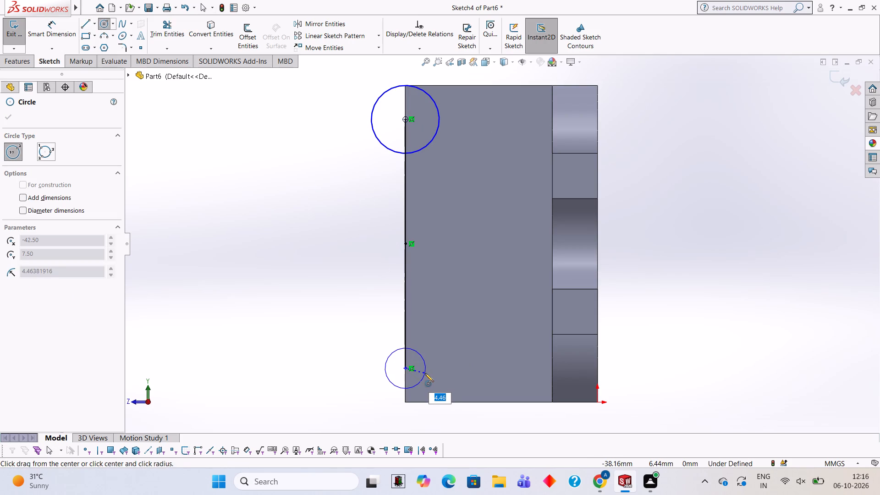
text(7.5)
key(Return)
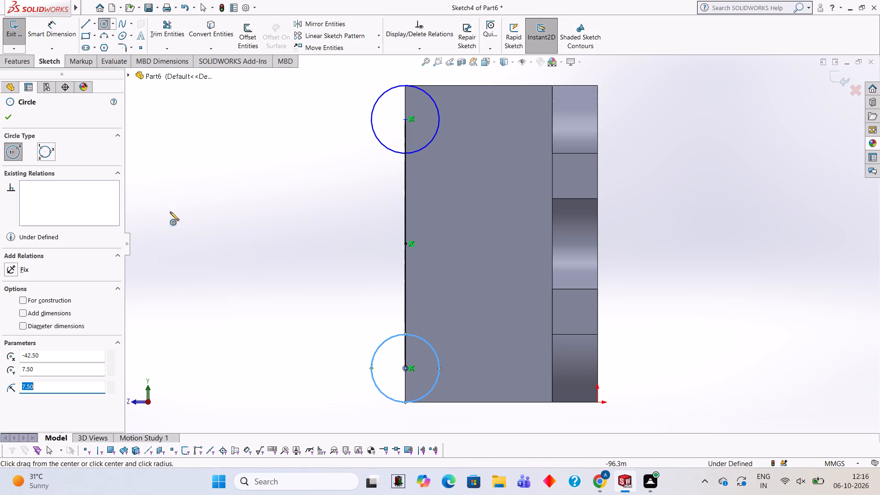
Draw a 70 mm vertical line along the flange's outer edge, from the upper circle's top to the lower circle's bottom.
click(89, 27)
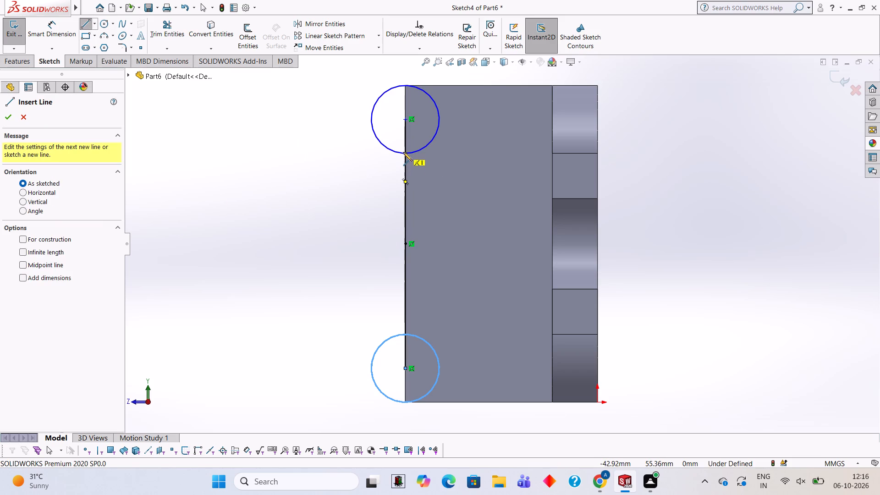
click(404, 85)
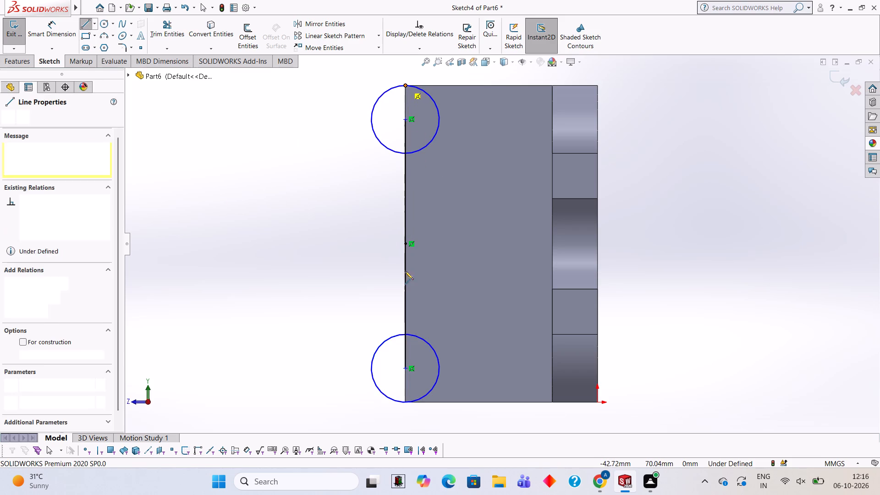
click(404, 401)
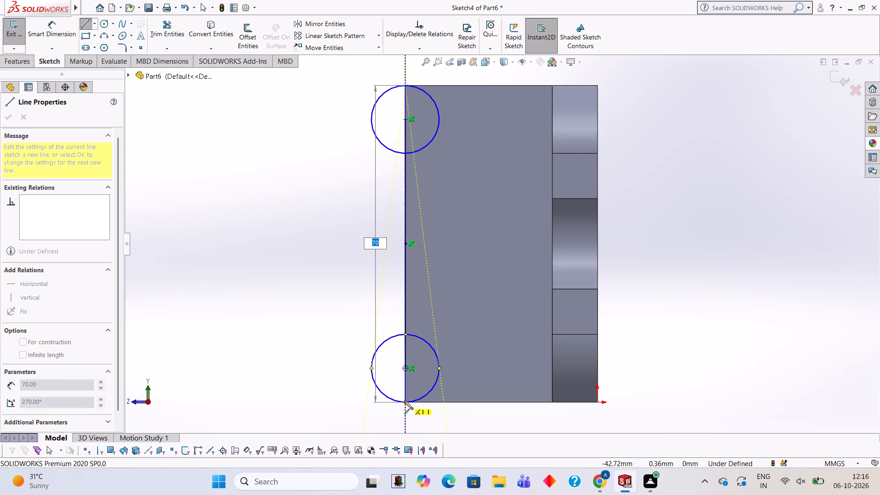
key(Escape)
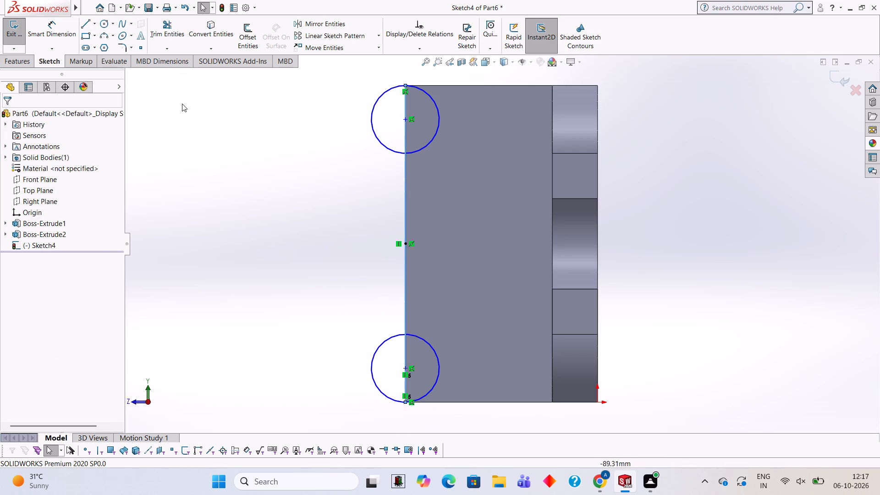
Set the sketch fillet radius to 5 mm and try to fillet the upper circle with the edge line.
click(119, 49)
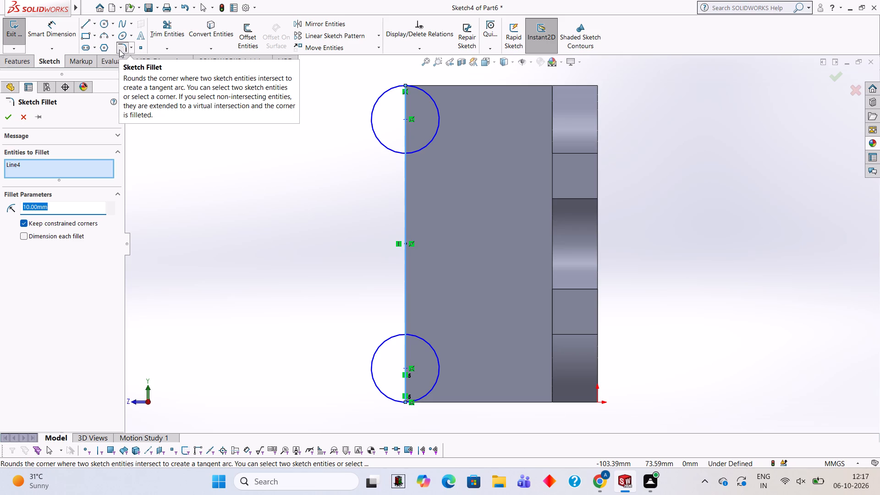
key(5)
key(Return)
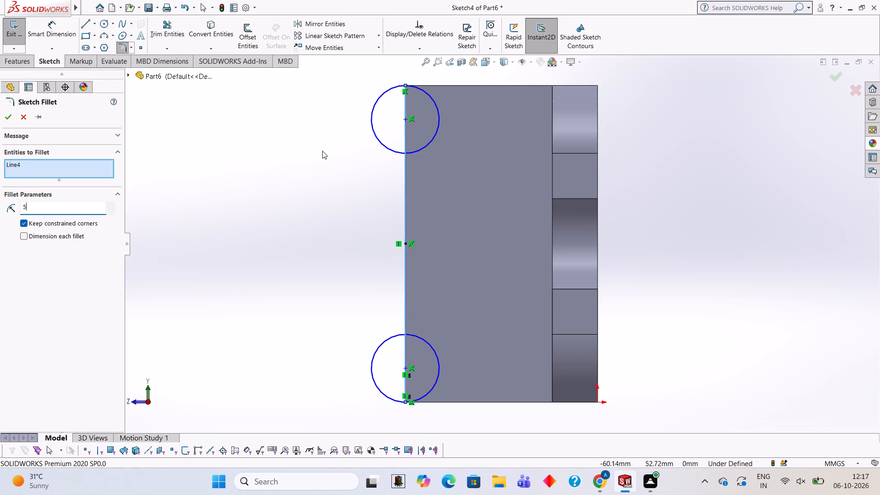
click(388, 149)
click(405, 169)
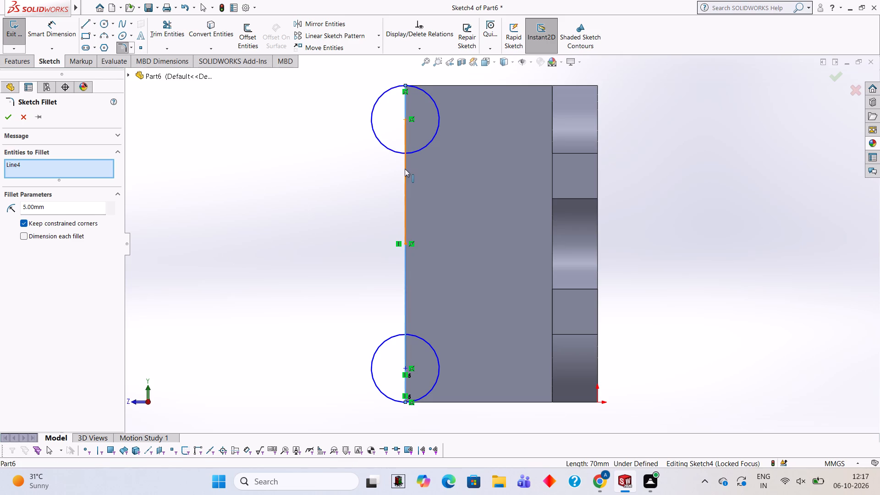
click(396, 150)
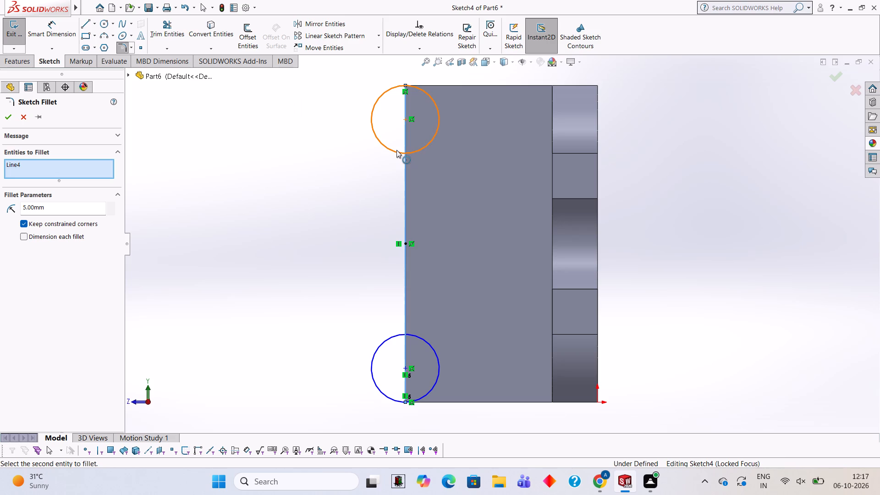
click(403, 174)
click(392, 152)
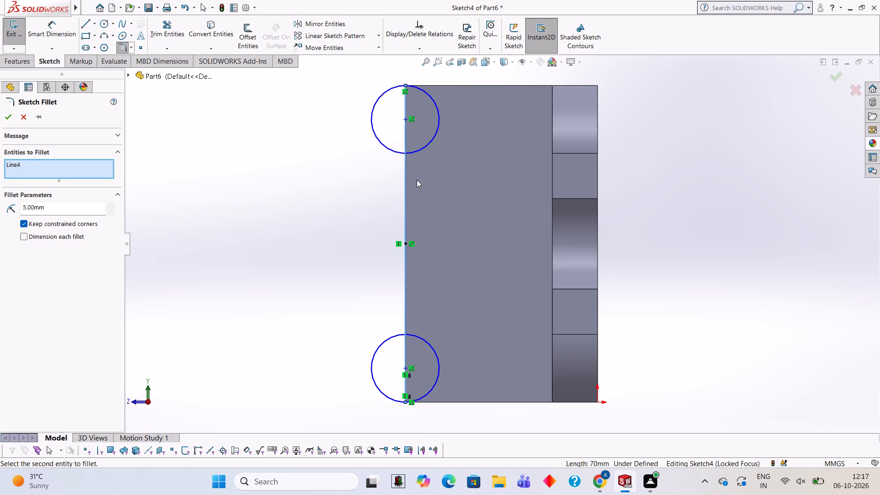
Trim away the halves of both circles that lie on the flange face, leaving the outward semicircles.
click(159, 23)
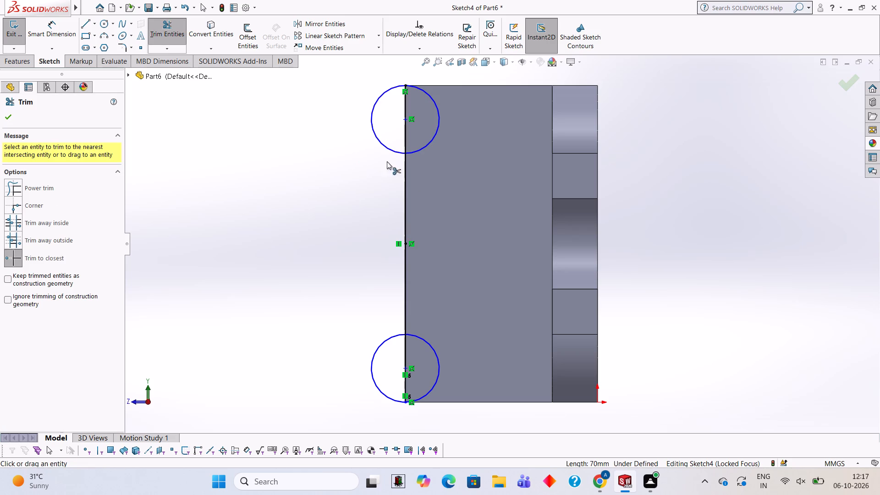
click(441, 126)
click(431, 345)
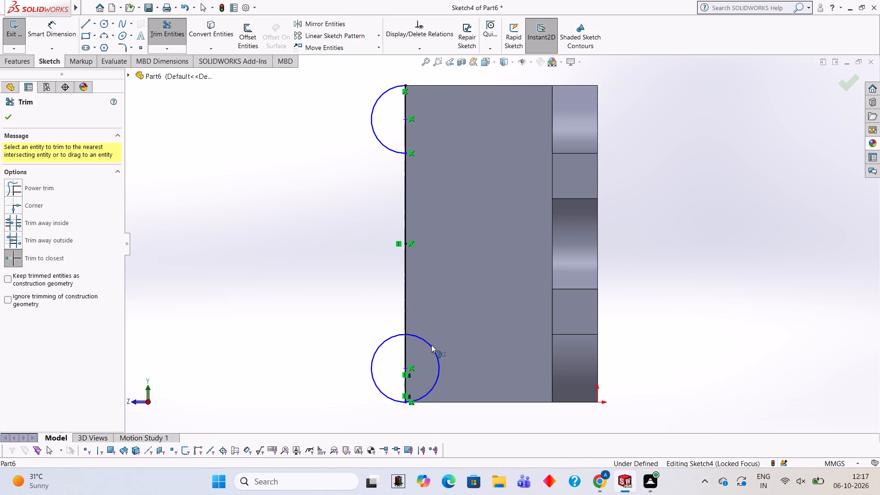
Add 5 mm sketch fillets between the edge line and the inner end of each lobe arc, accepting deletion of the corner relations.
click(131, 49)
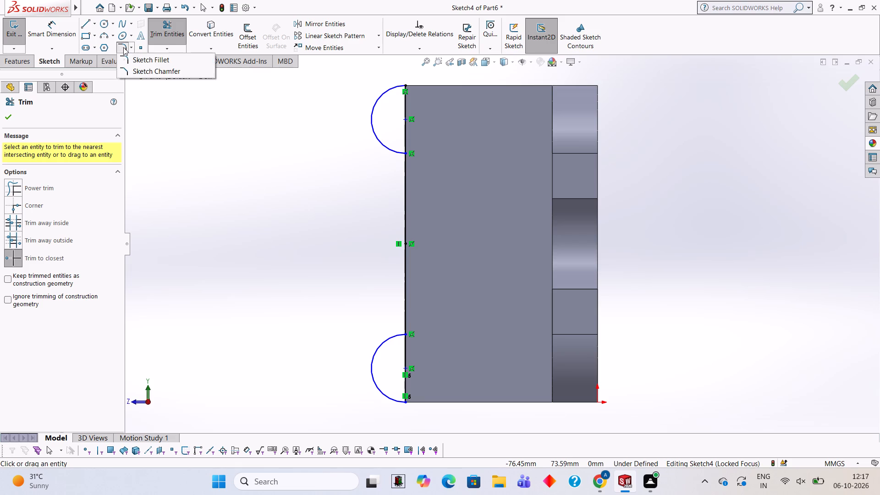
click(123, 47)
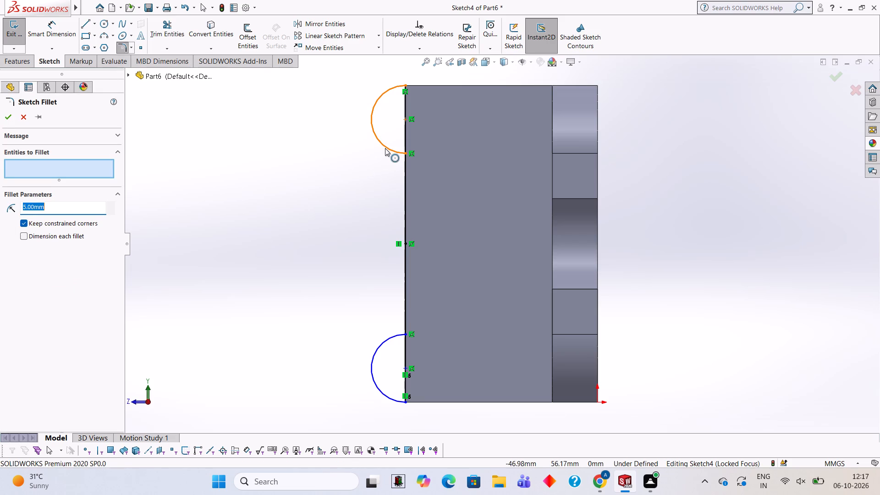
click(385, 148)
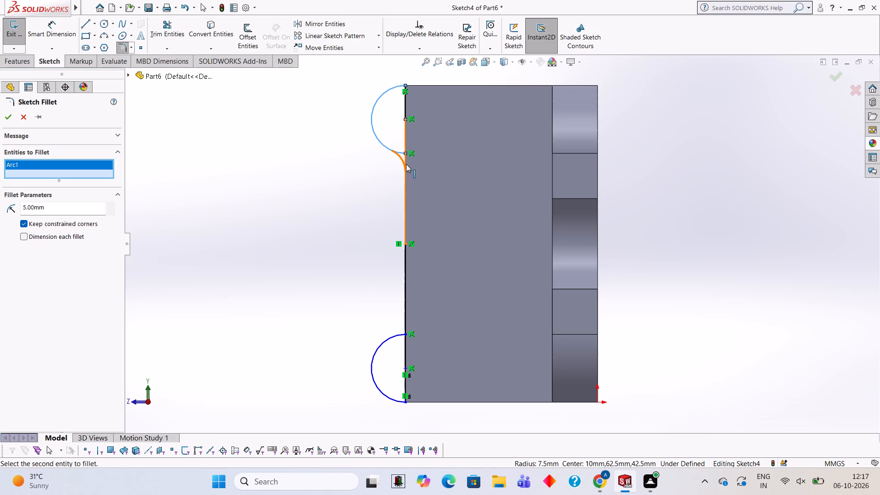
click(406, 164)
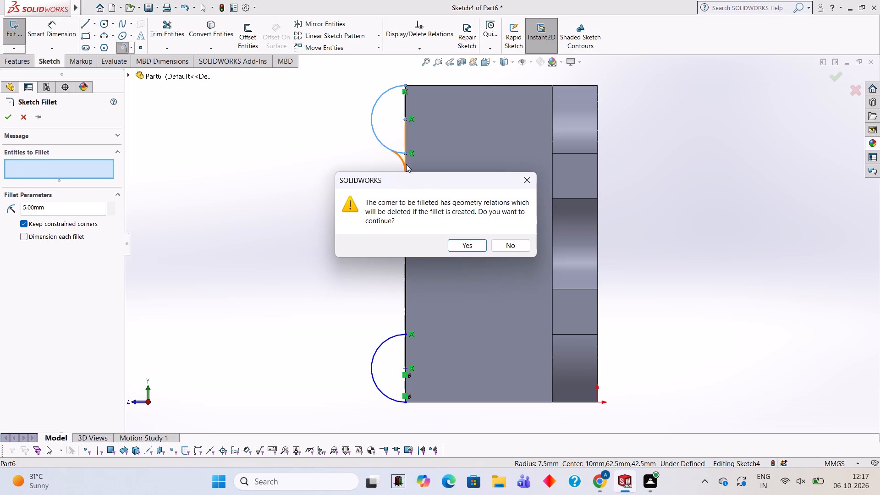
click(472, 246)
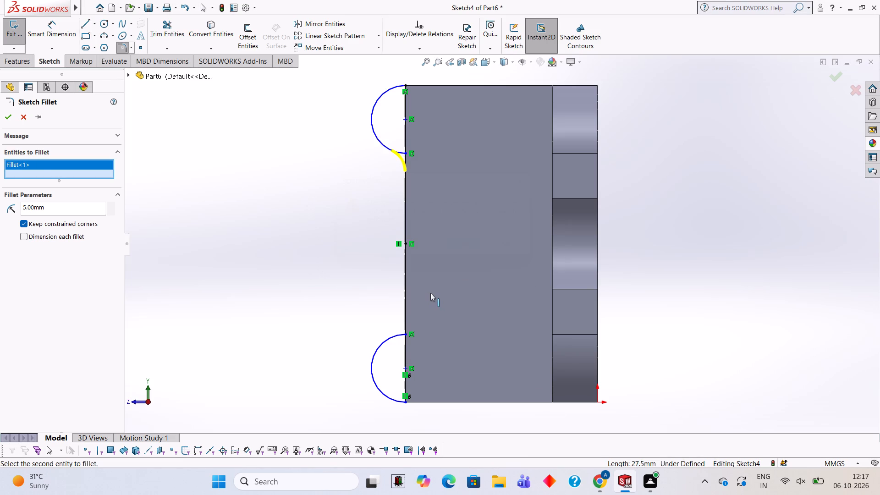
click(404, 307)
click(397, 336)
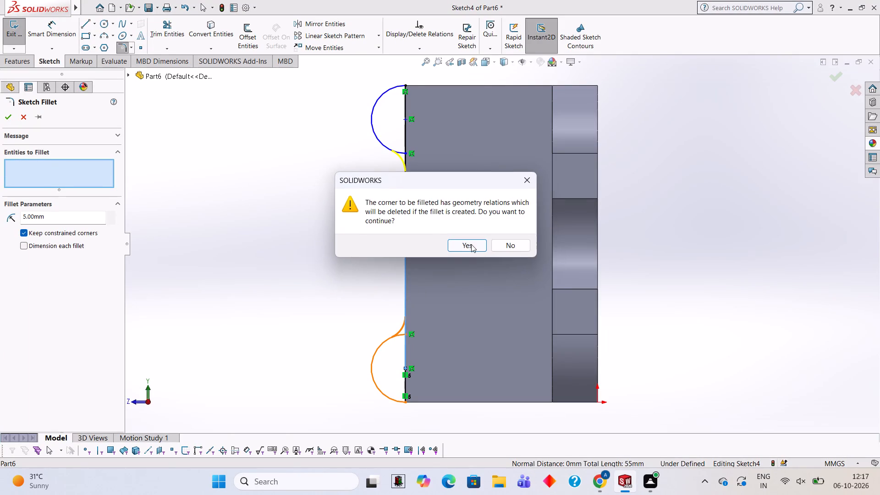
click(471, 244)
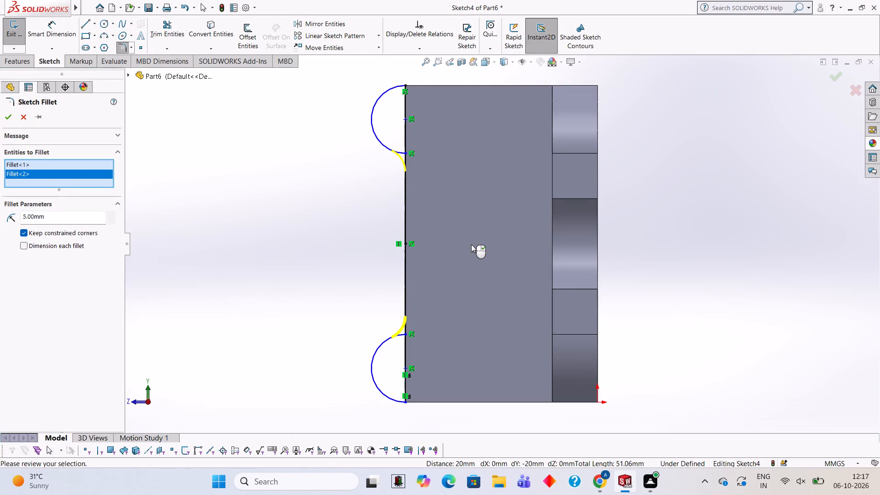
click(4, 121)
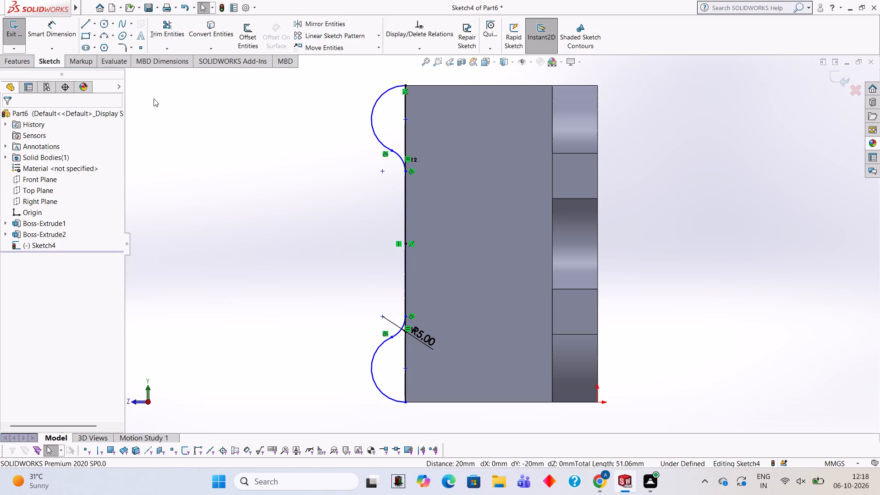
Extrude both rounded lobe regions 10 mm in the reversed direction, along the flange's thickness, merging them with the bracket.
click(181, 32)
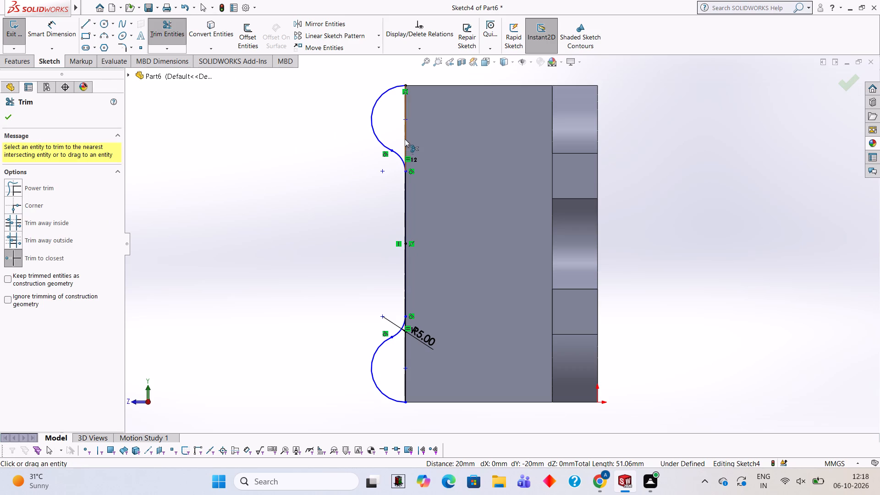
click(23, 60)
click(30, 37)
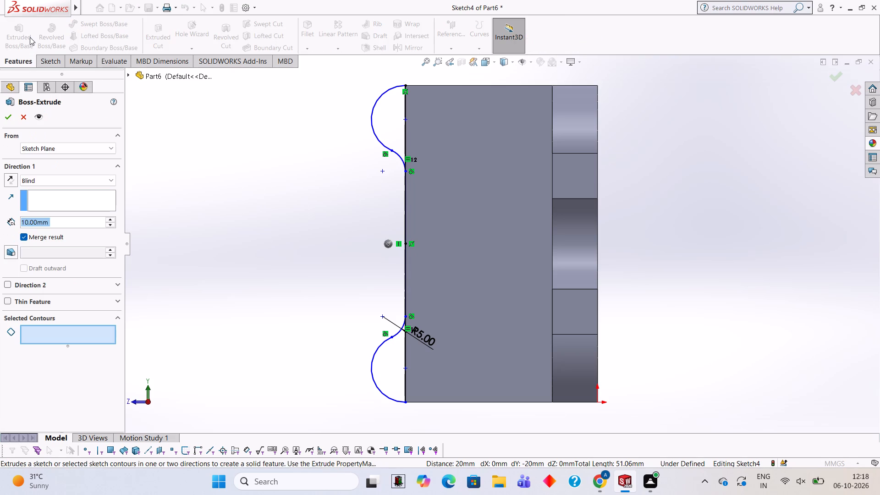
click(379, 124)
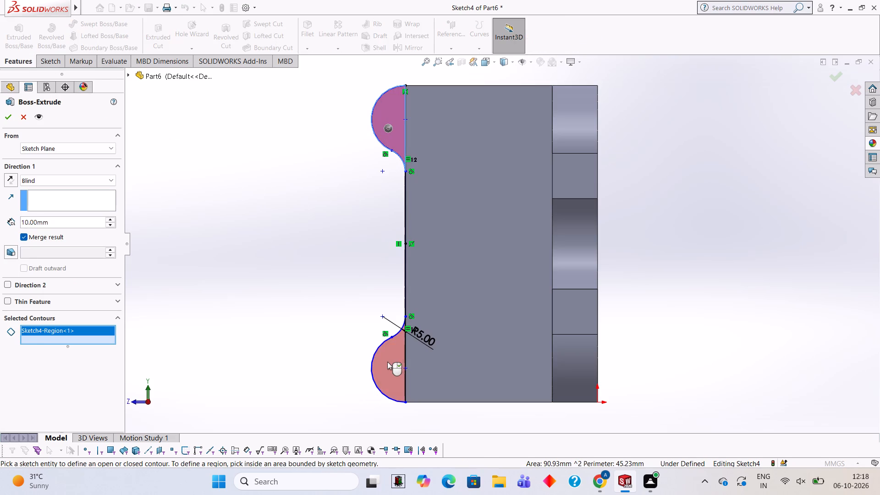
click(389, 362)
middle_drag(353, 291, 424, 287)
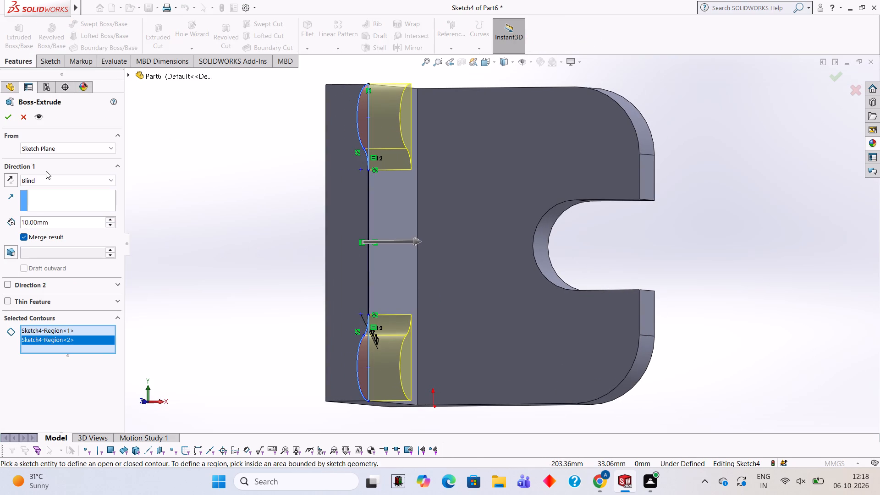
click(15, 179)
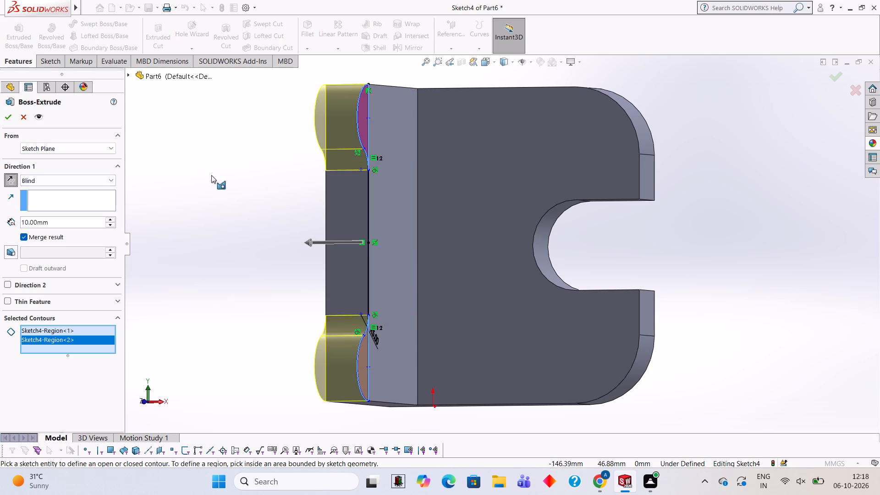
middle_drag(211, 175, 234, 186)
click(10, 114)
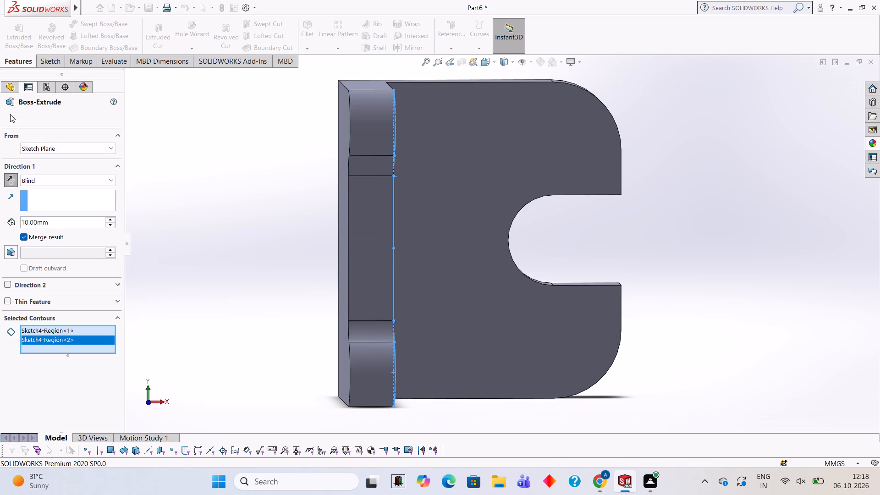
click(177, 187)
On the flange's inner face, sketch two circles of 5 mm radius, one concentric with each lobe's rounded end.
middle_drag(405, 208, 368, 144)
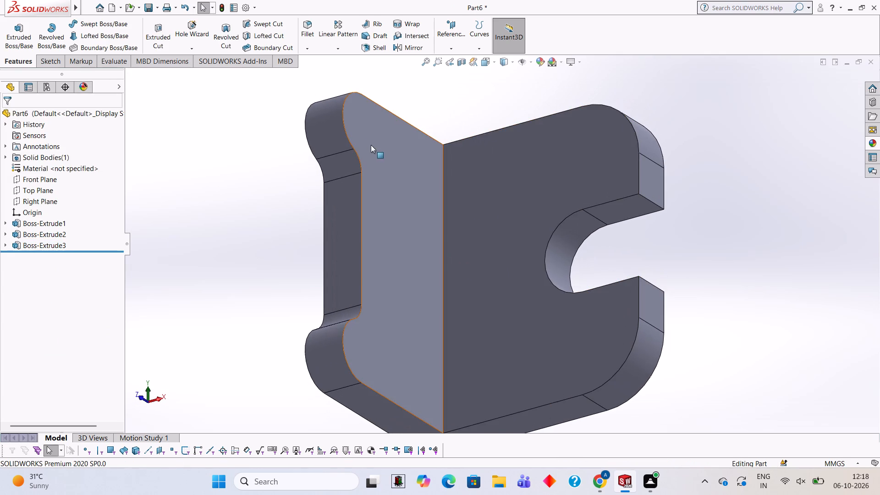
middle_drag(456, 165, 408, 171)
scroll(412, 209, up, 2)
middle_drag(414, 213, 404, 254)
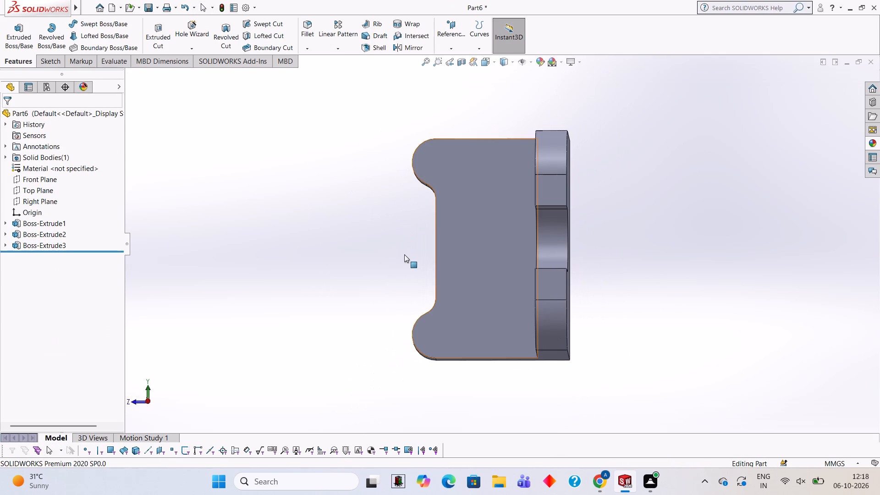
click(464, 235)
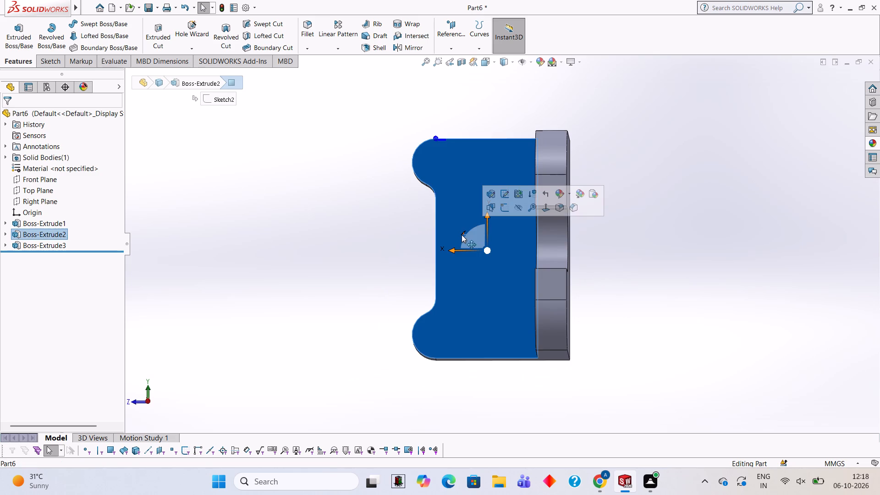
click(505, 207)
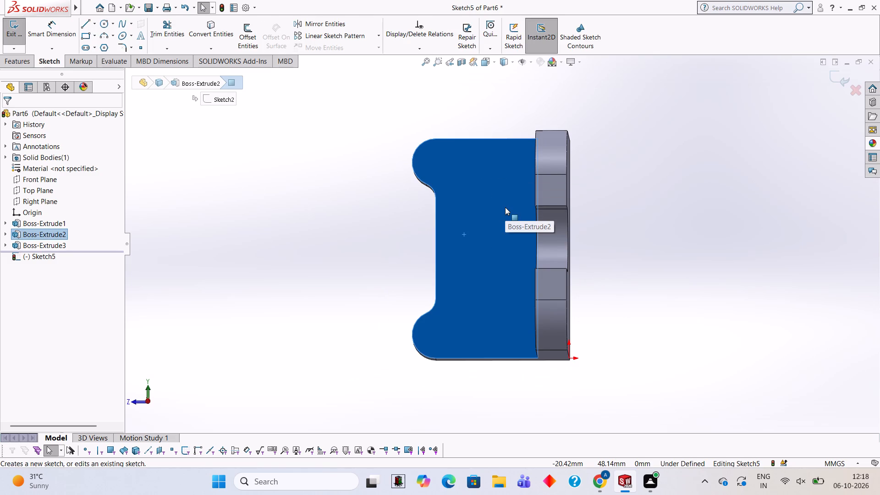
key(ctrl+8)
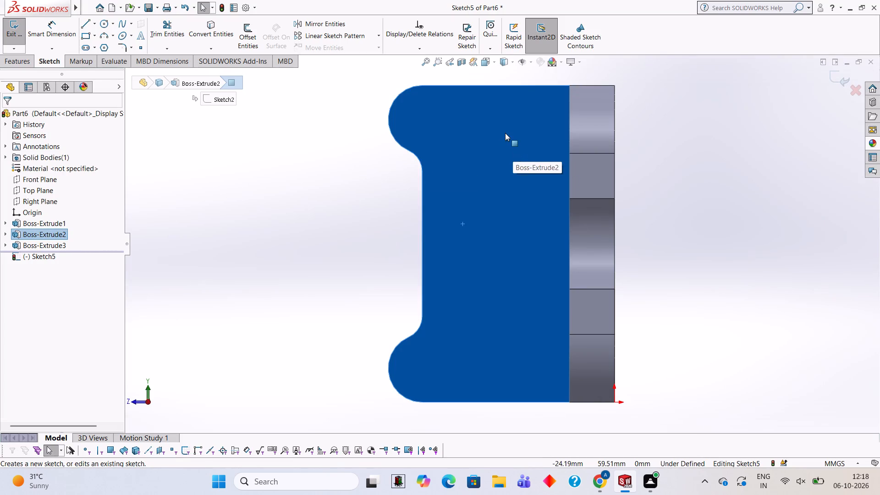
click(102, 27)
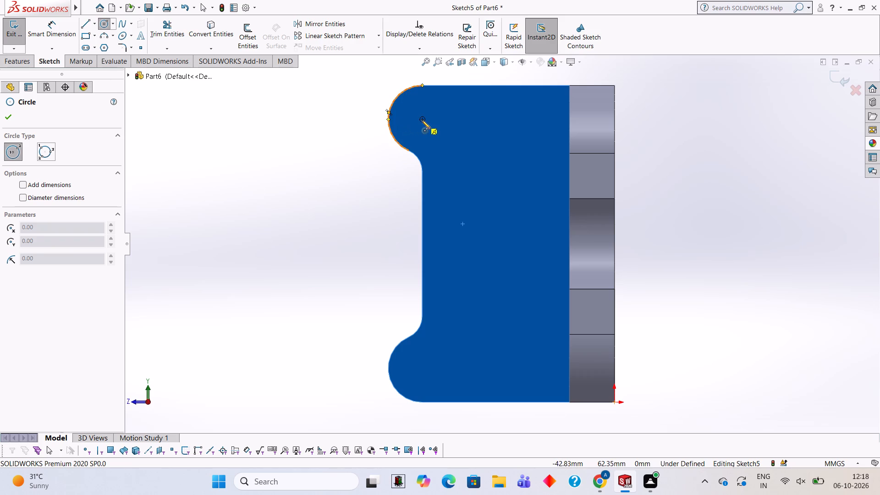
click(422, 120)
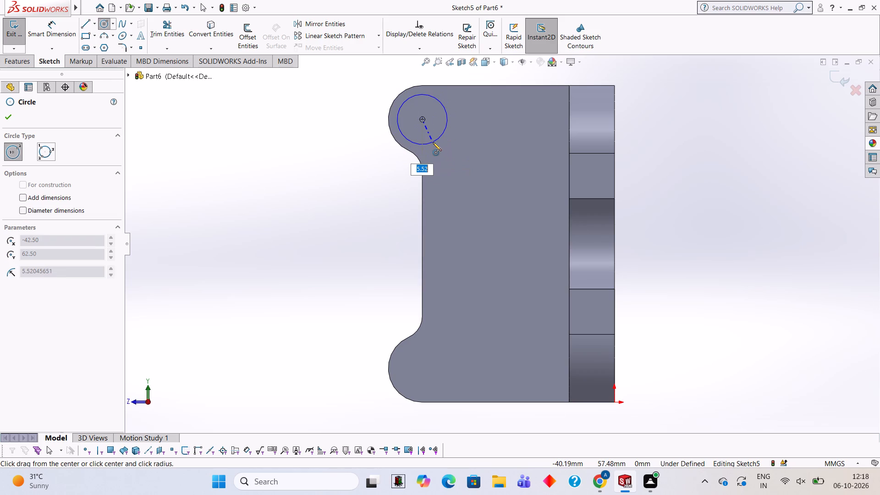
key(5)
key(Return)
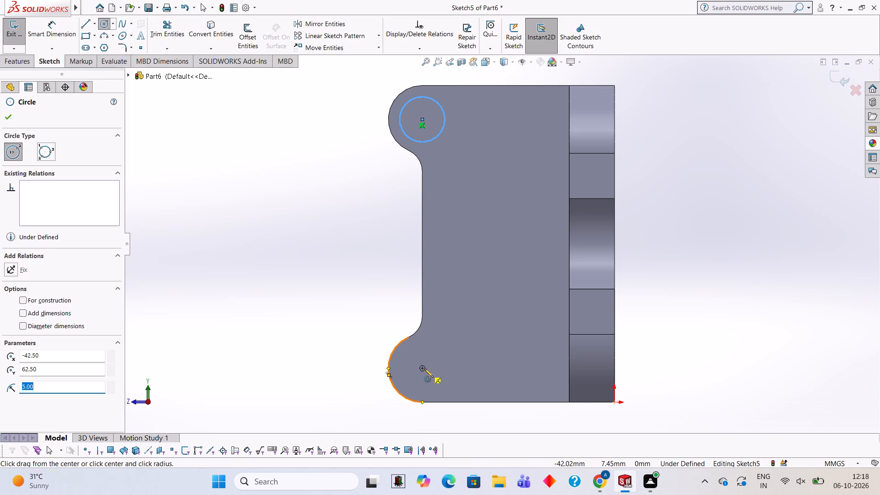
click(422, 368)
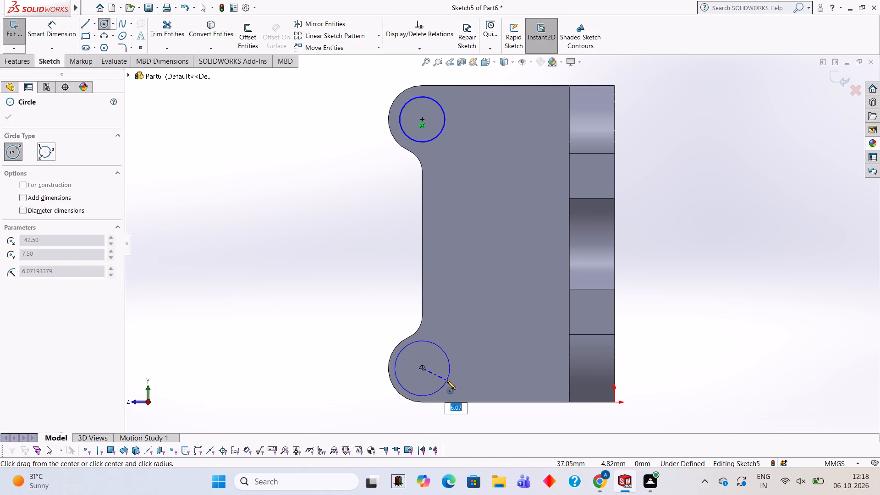
key(5)
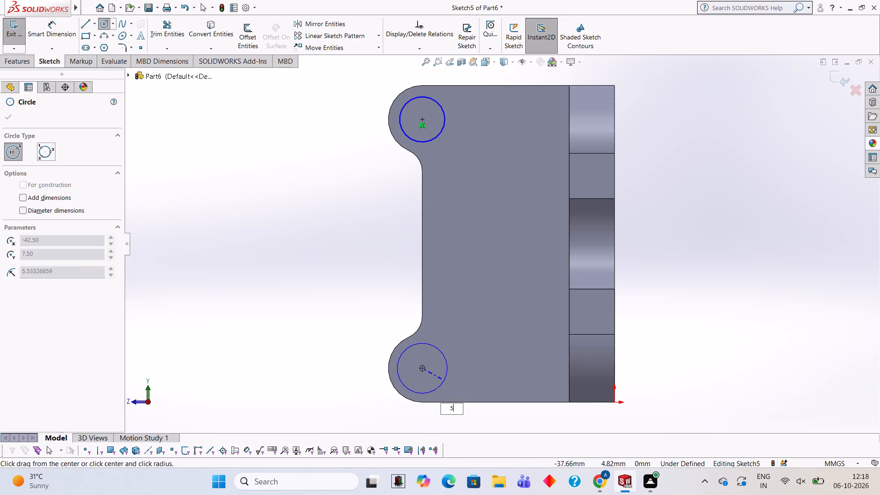
key(Return)
Cut-extrude both lobe circles 10 mm blind through the flange.
middle_drag(280, 227, 296, 227)
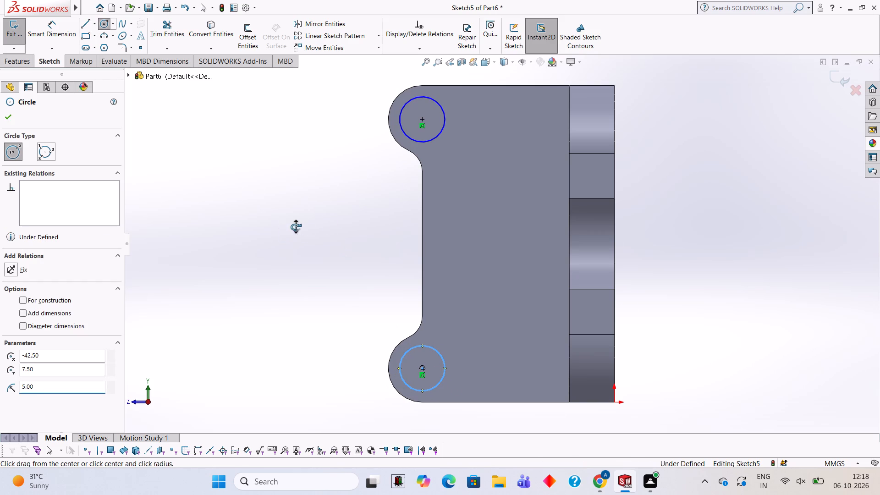
middle_drag(296, 227, 353, 230)
click(13, 66)
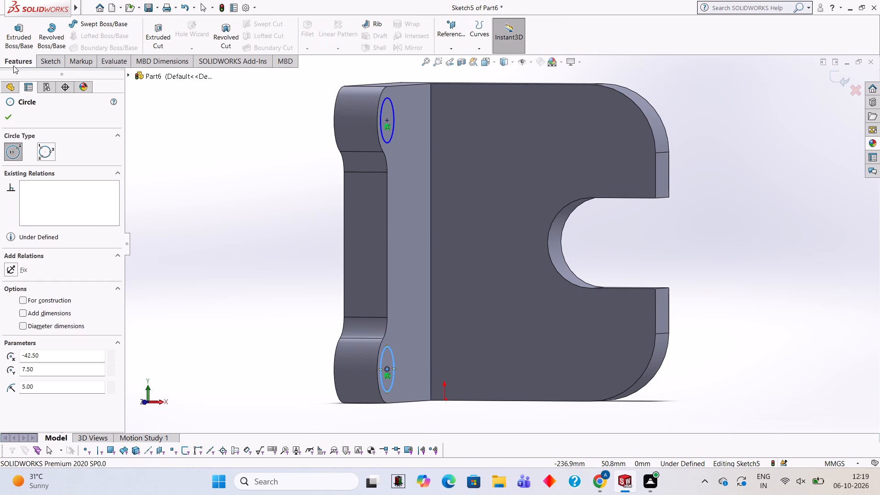
click(162, 22)
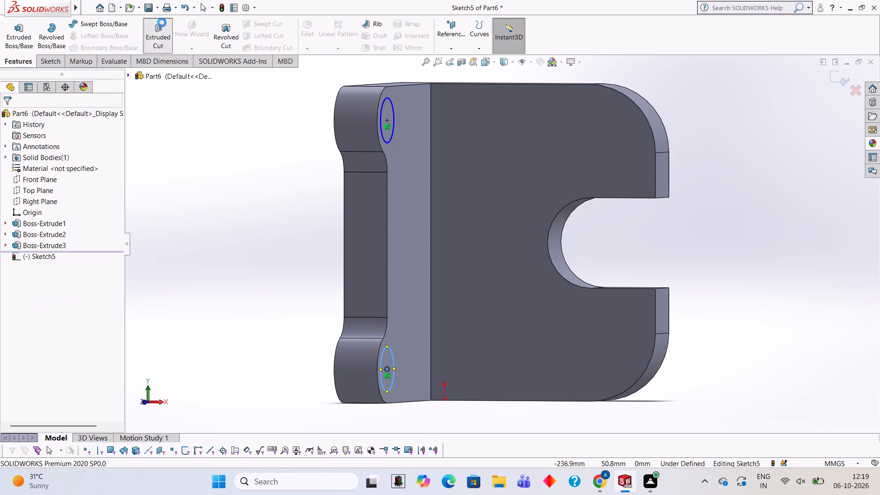
middle_drag(245, 202, 279, 201)
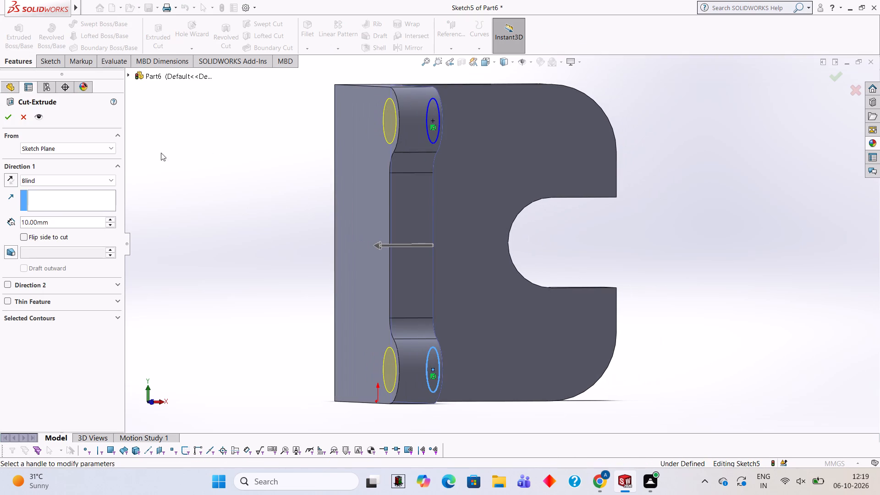
click(9, 115)
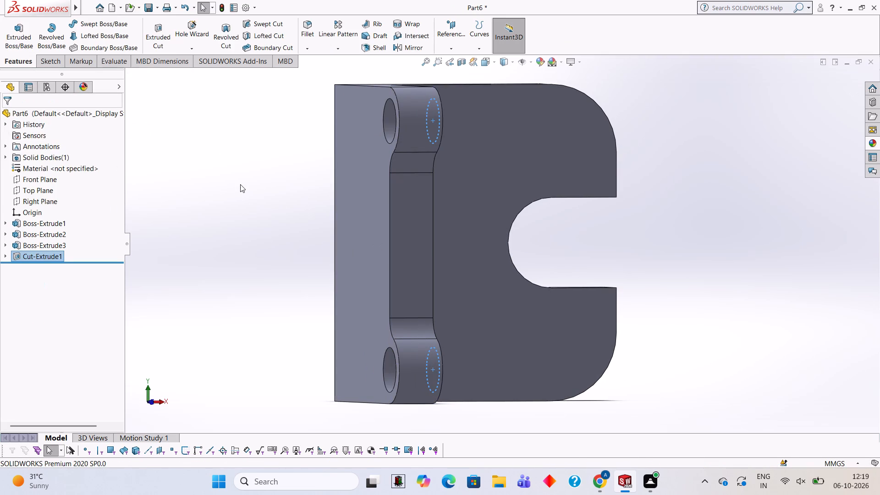
click(240, 184)
Examine the bracket from several sides, checking the lobe holes, the flange and the back of the base plate.
scroll(240, 184, up, 4)
middle_drag(251, 187, 218, 190)
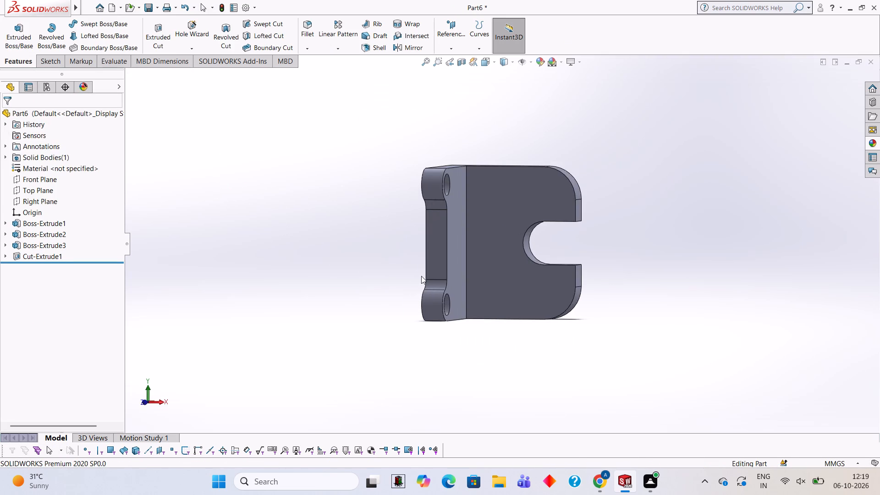
middle_drag(421, 276, 511, 278)
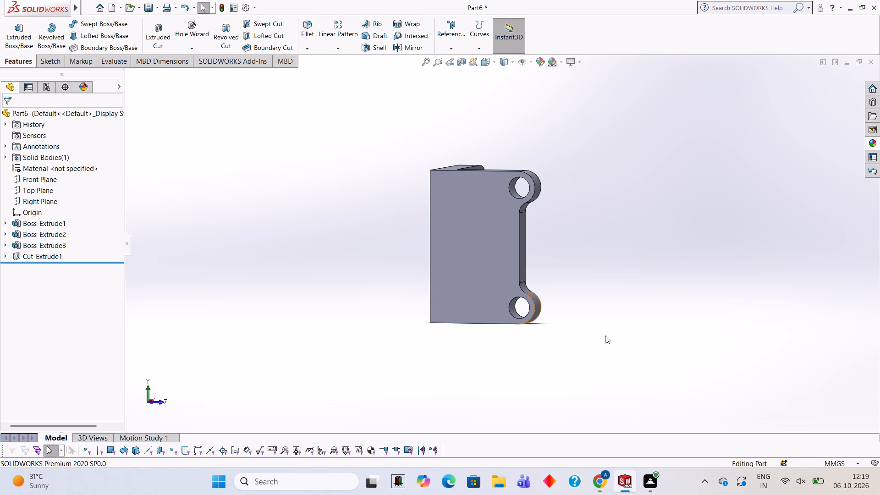
middle_drag(595, 125, 597, 258)
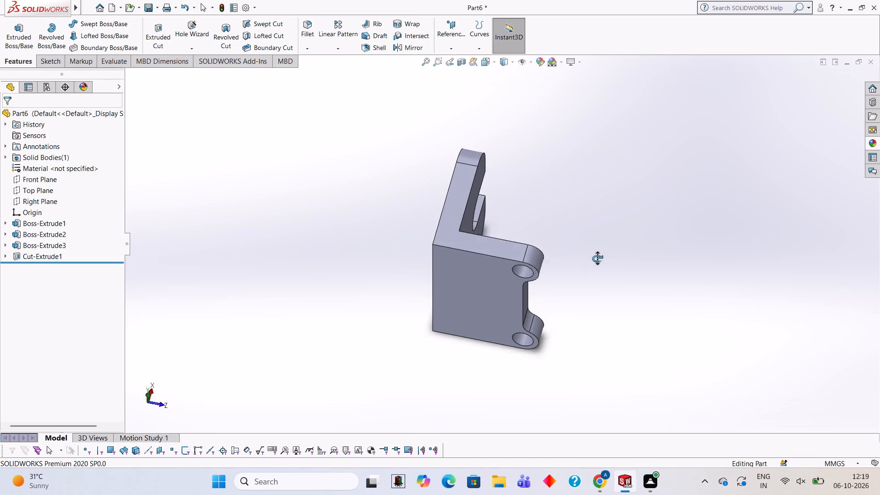
middle_drag(597, 258, 587, 157)
middle_drag(615, 286, 621, 280)
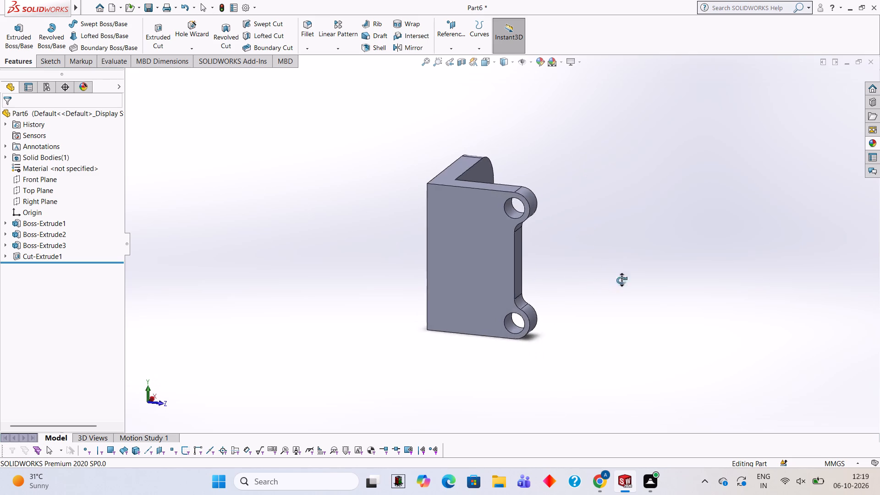
middle_drag(621, 280, 732, 255)
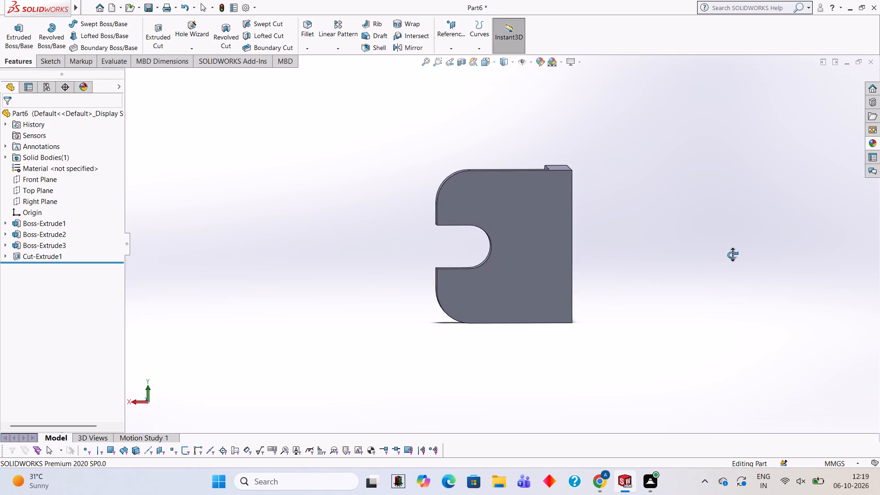
middle_drag(732, 255, 728, 255)
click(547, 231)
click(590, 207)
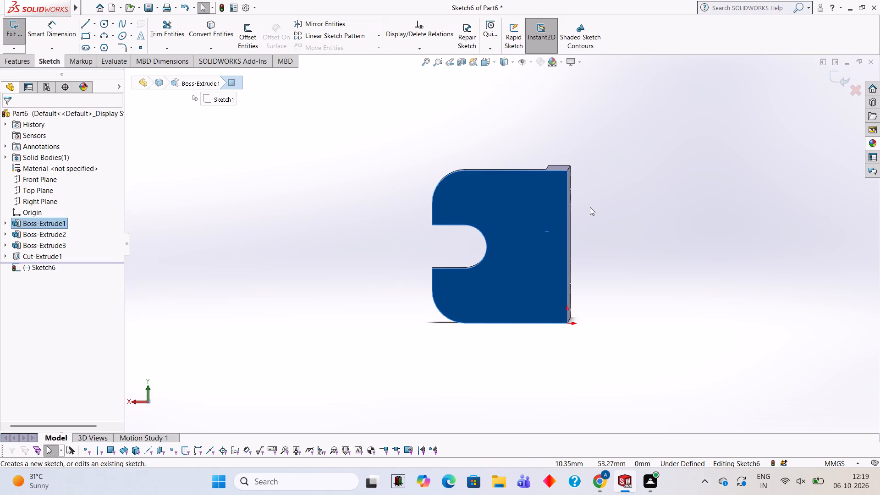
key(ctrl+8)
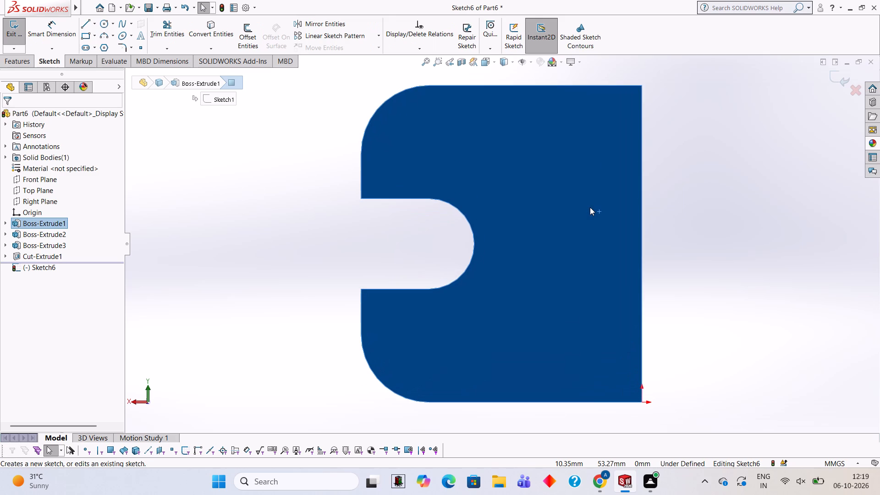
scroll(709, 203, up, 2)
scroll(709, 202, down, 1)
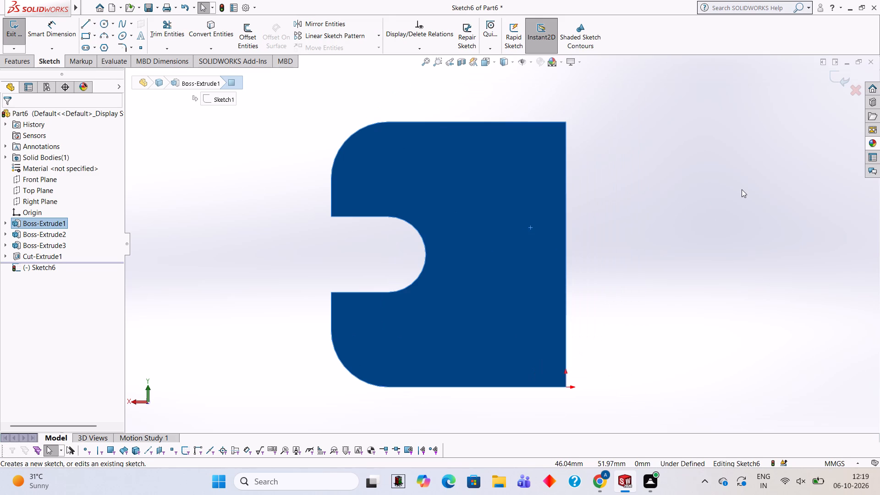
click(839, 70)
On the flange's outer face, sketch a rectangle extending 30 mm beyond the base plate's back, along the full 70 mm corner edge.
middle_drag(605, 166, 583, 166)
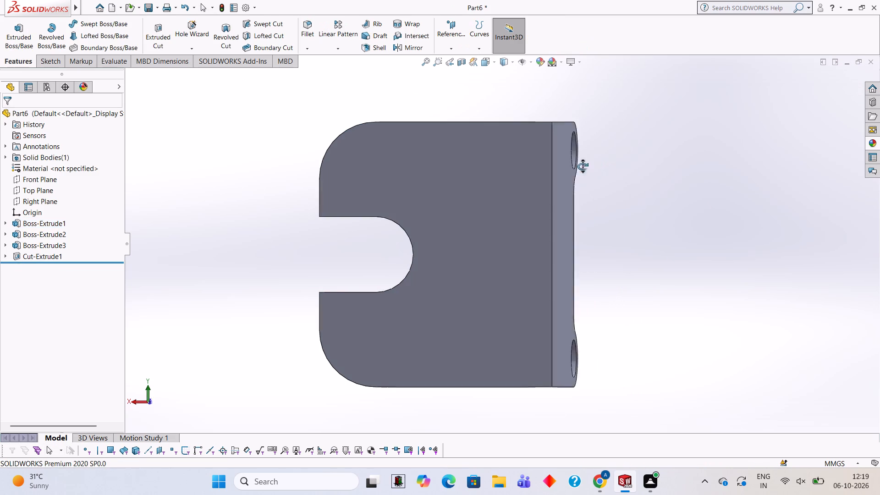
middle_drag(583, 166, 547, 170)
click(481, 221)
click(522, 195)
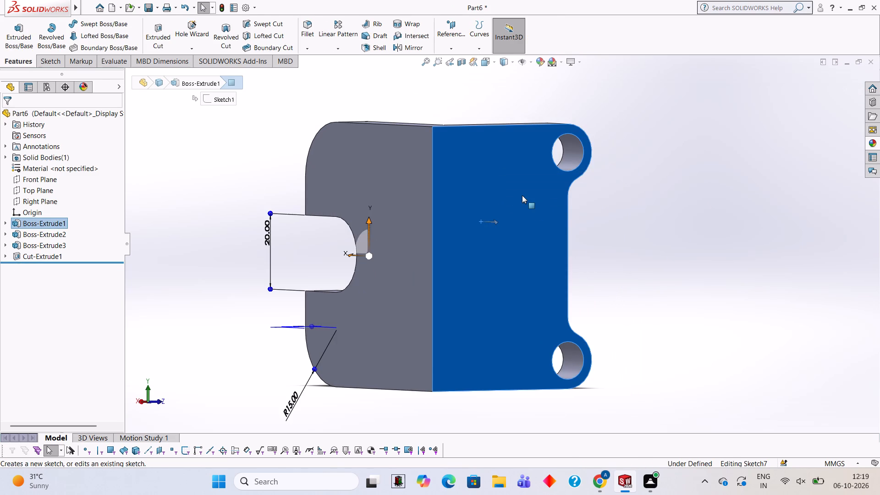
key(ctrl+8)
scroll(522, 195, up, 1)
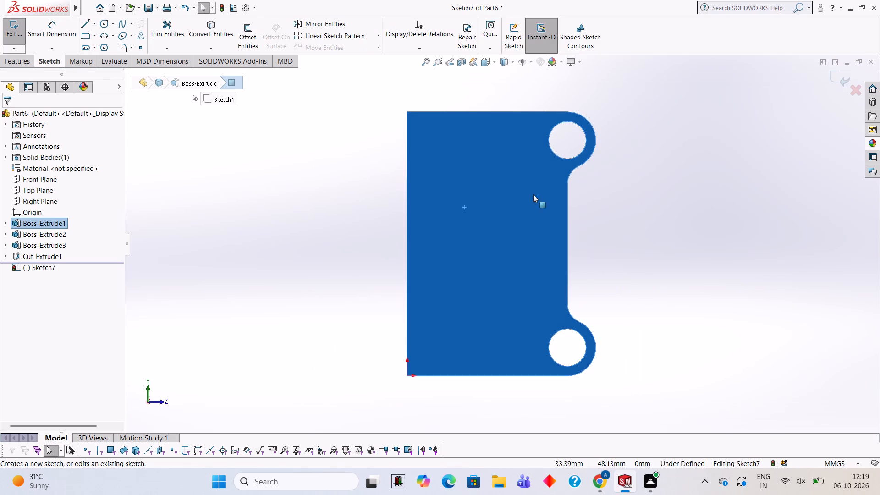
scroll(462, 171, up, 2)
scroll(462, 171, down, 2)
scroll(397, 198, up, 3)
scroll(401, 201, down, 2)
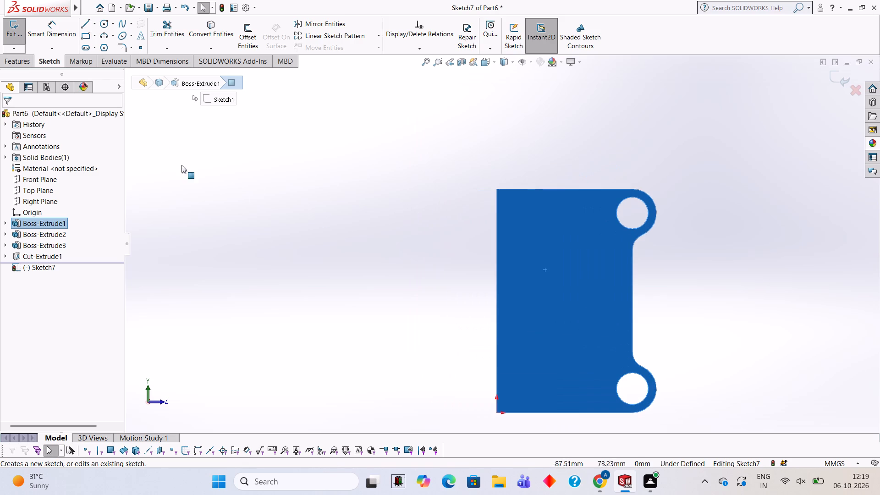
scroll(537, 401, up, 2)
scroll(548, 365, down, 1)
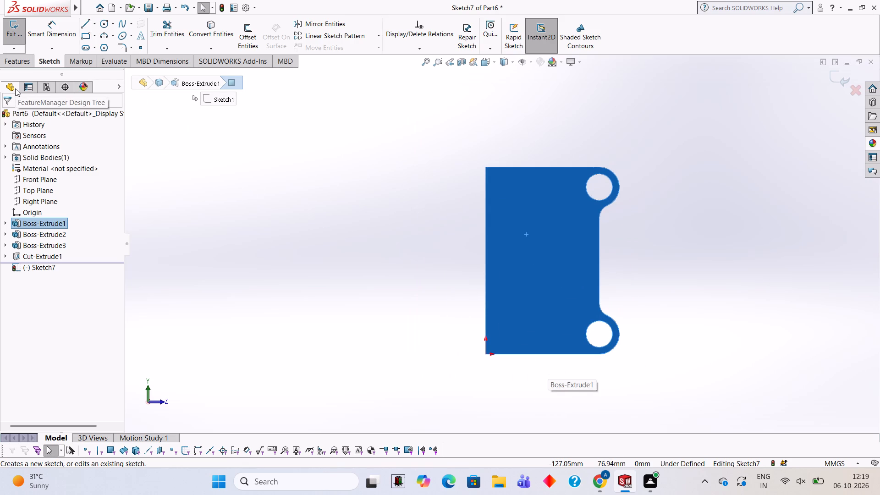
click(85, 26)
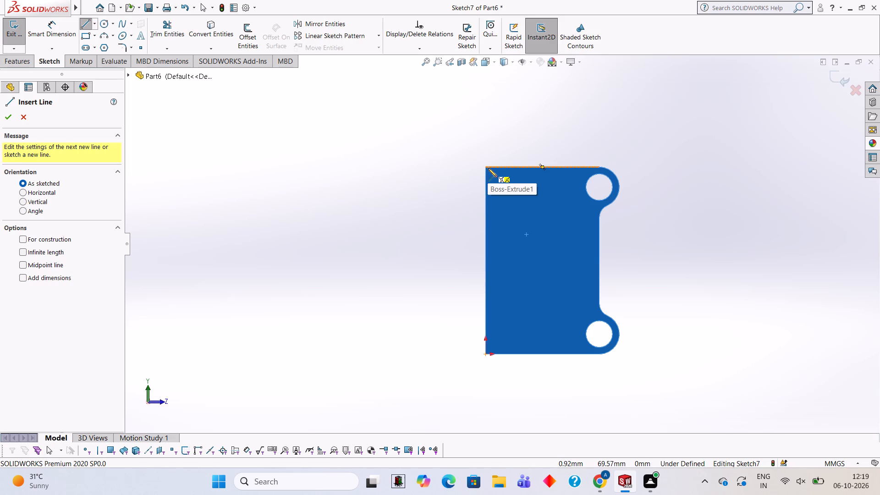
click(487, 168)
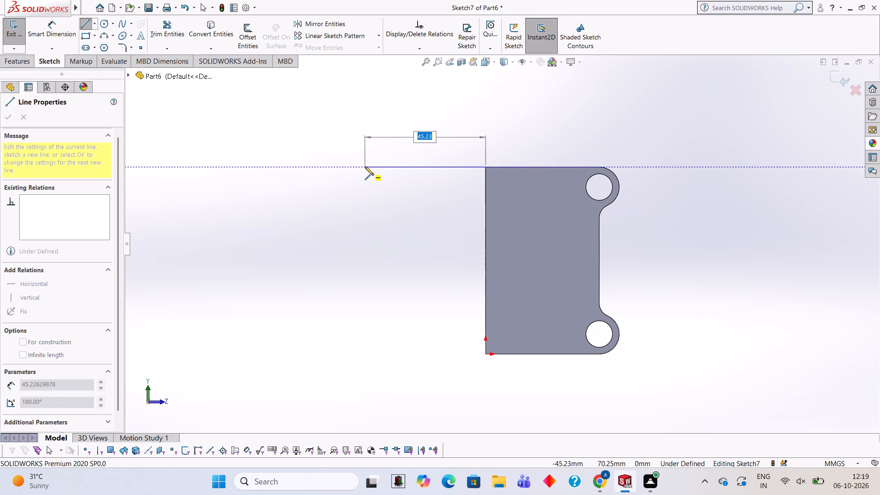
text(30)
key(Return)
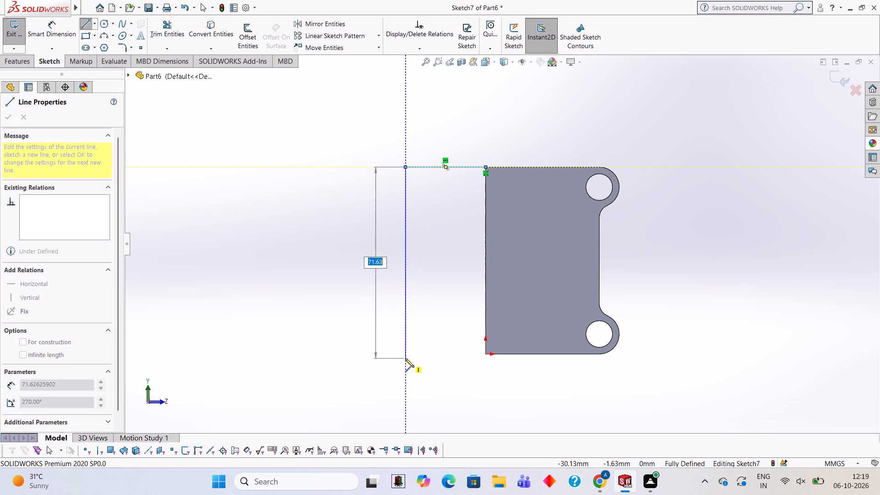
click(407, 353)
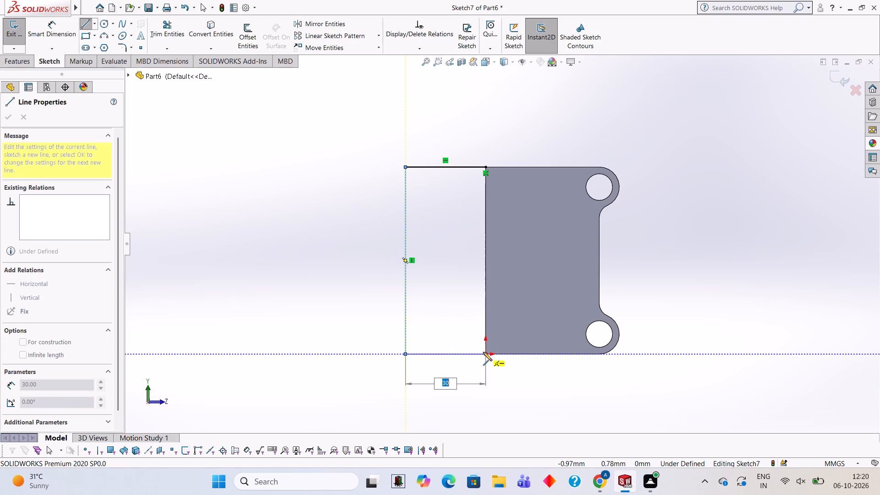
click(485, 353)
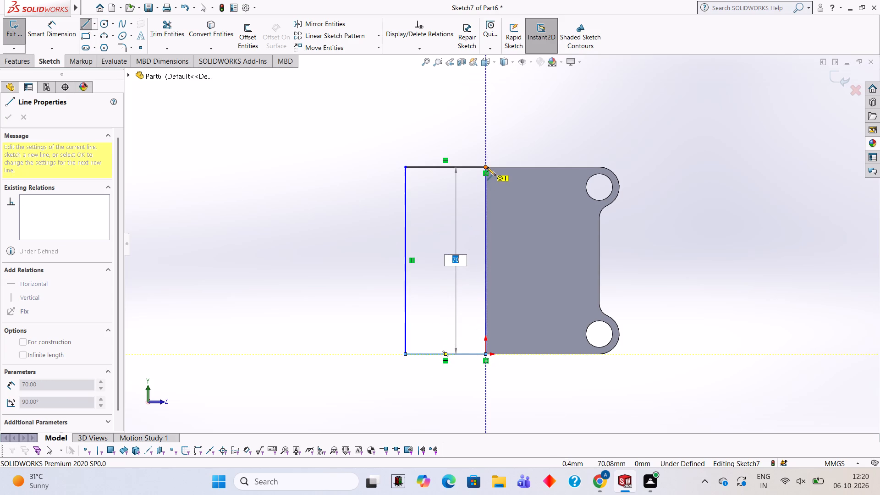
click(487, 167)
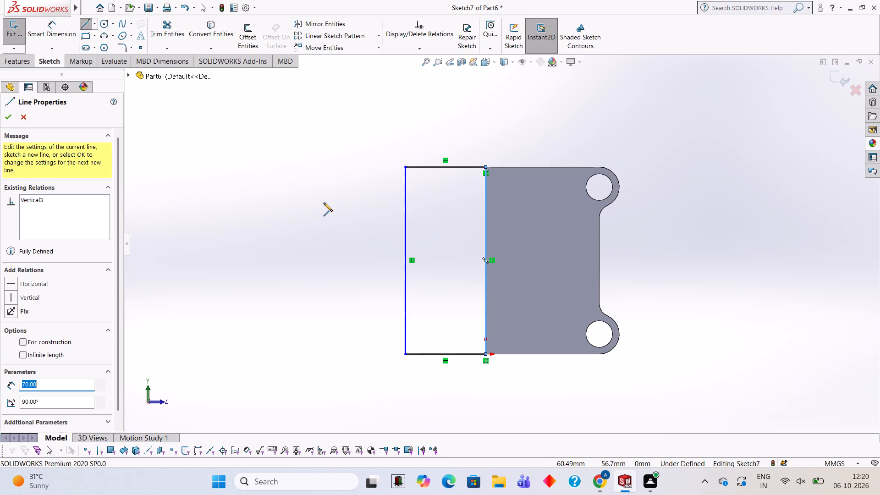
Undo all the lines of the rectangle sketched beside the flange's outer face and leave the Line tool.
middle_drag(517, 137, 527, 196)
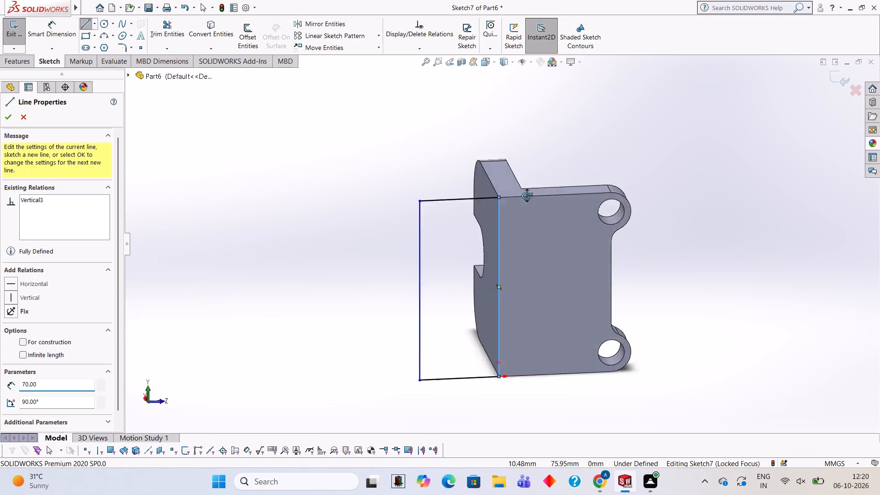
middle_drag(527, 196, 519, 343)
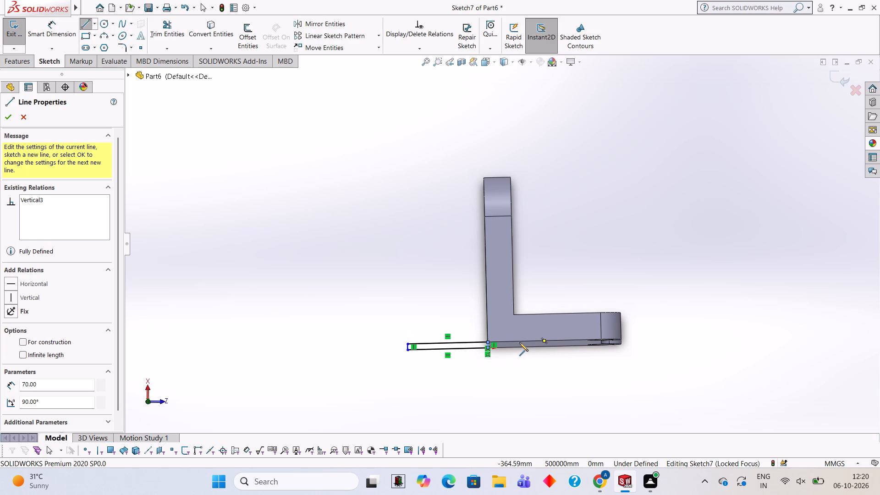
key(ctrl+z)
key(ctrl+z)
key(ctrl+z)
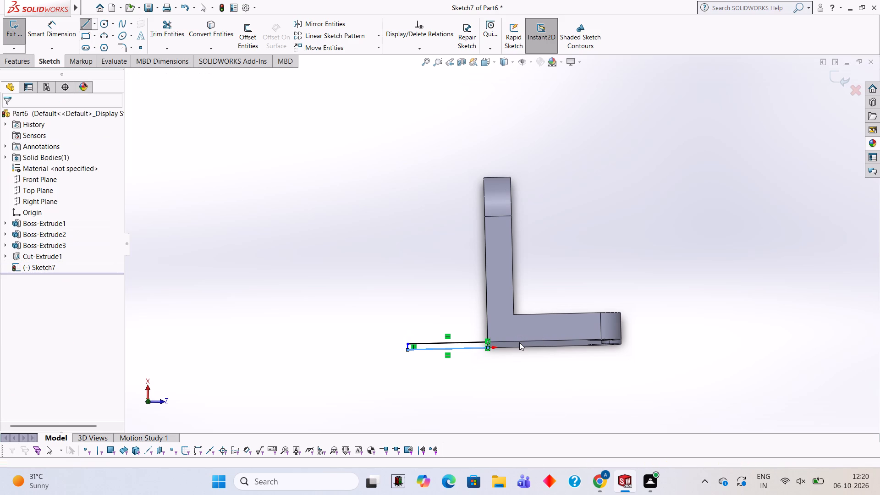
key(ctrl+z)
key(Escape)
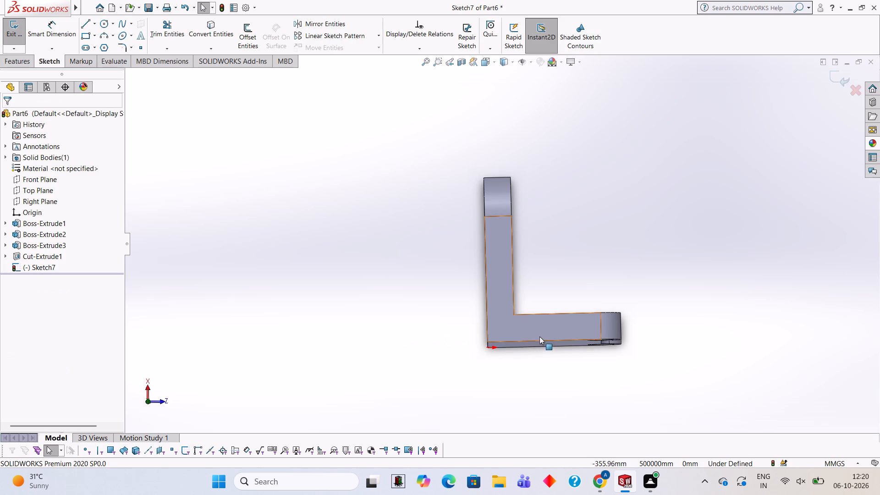
Examine the bracket from several sides, checking the flange's outer face, the slotted base plate and the corner edge.
middle_drag(539, 337, 641, 310)
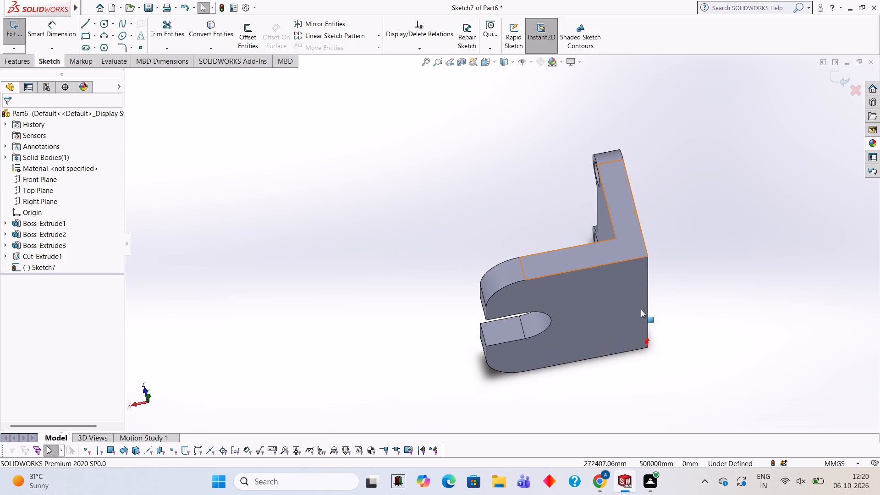
middle_drag(722, 269, 610, 265)
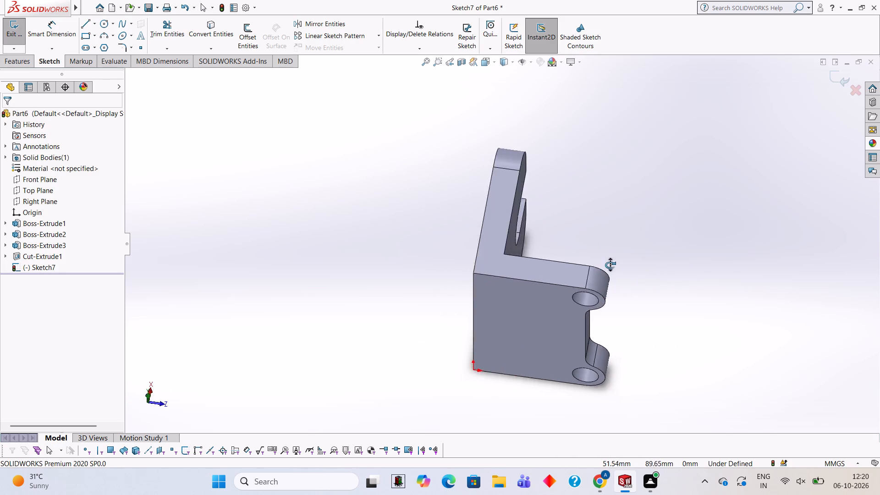
middle_drag(610, 265, 617, 226)
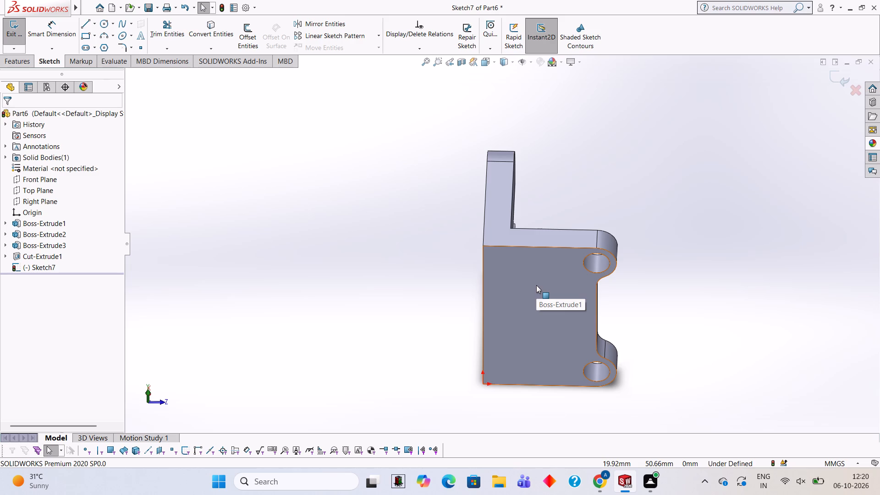
middle_drag(670, 244, 648, 242)
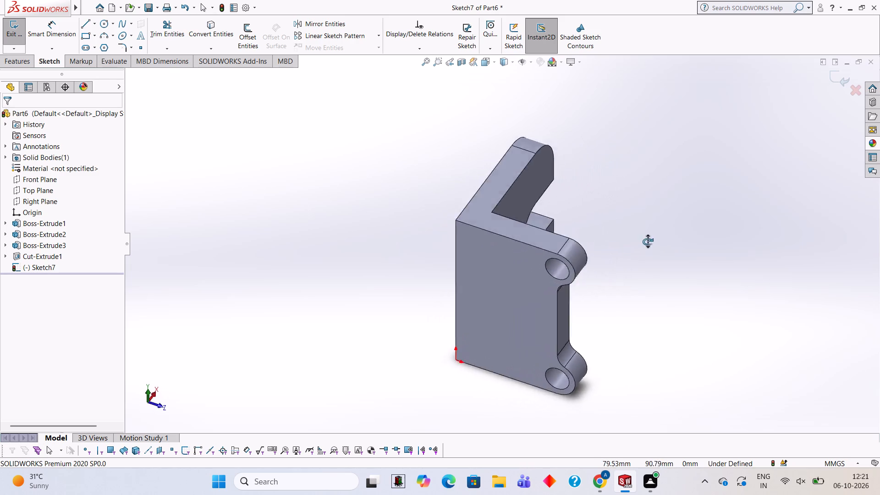
middle_drag(648, 242, 787, 247)
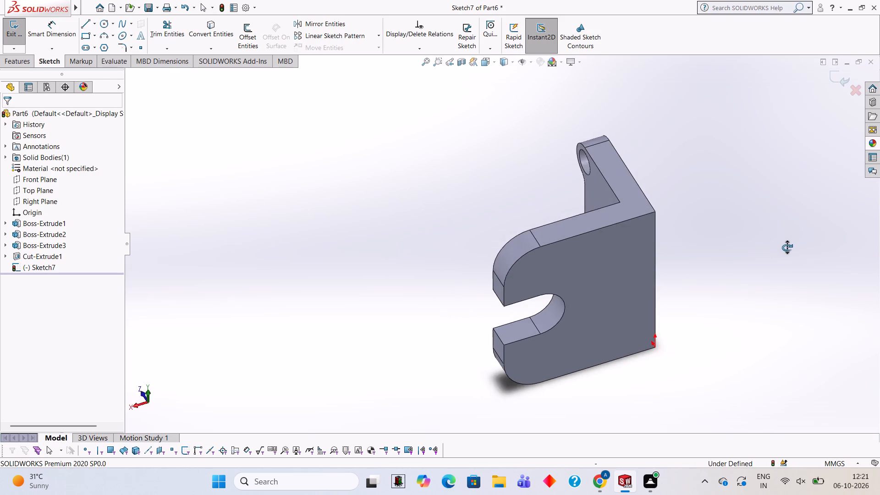
middle_drag(787, 247, 671, 213)
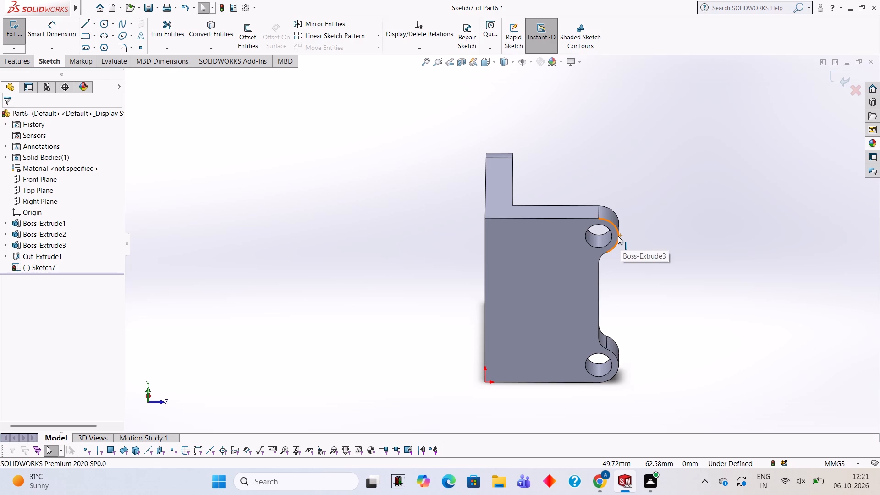
scroll(666, 299, down, 1)
middle_drag(667, 300, 661, 283)
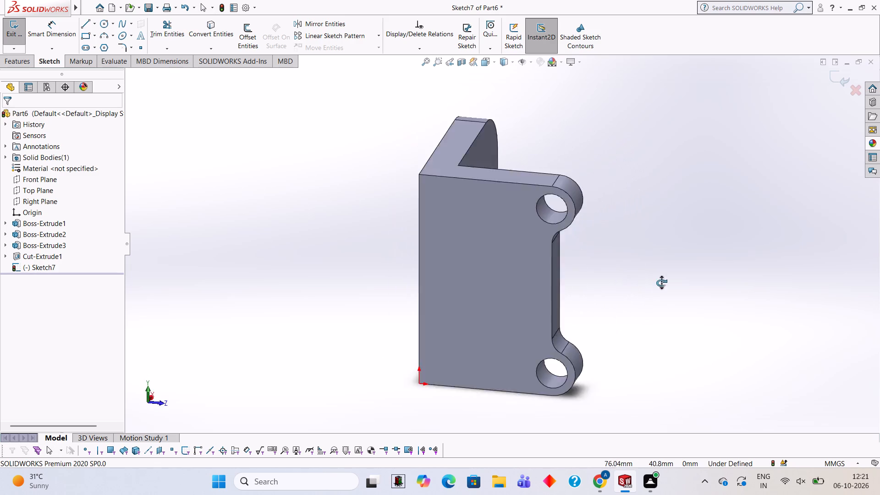
middle_drag(661, 283, 675, 276)
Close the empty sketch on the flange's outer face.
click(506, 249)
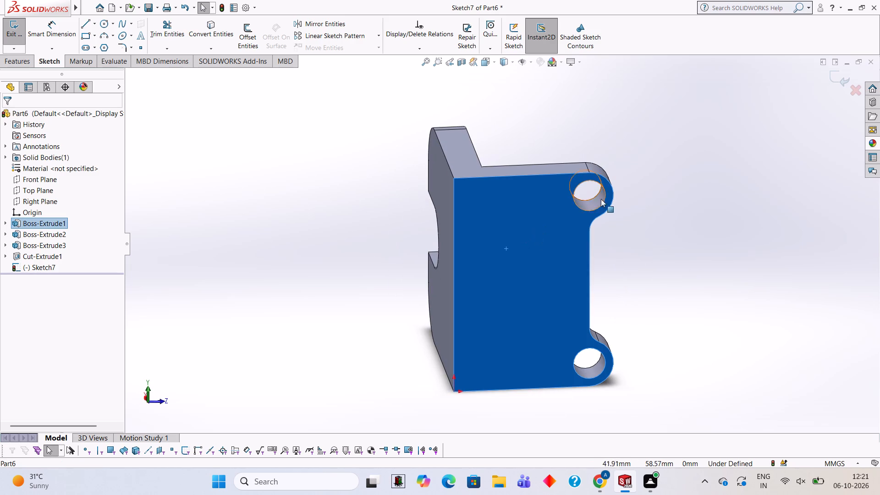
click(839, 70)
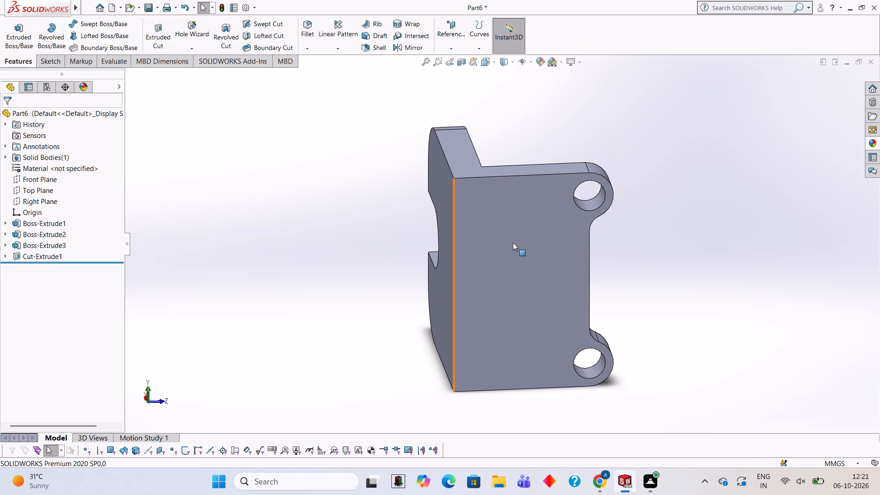
On a new sketch on the flange's outer face, draw a closed 30 by 70 mm rectangle from the corner edge, extending behind the base plate.
click(513, 242)
click(548, 214)
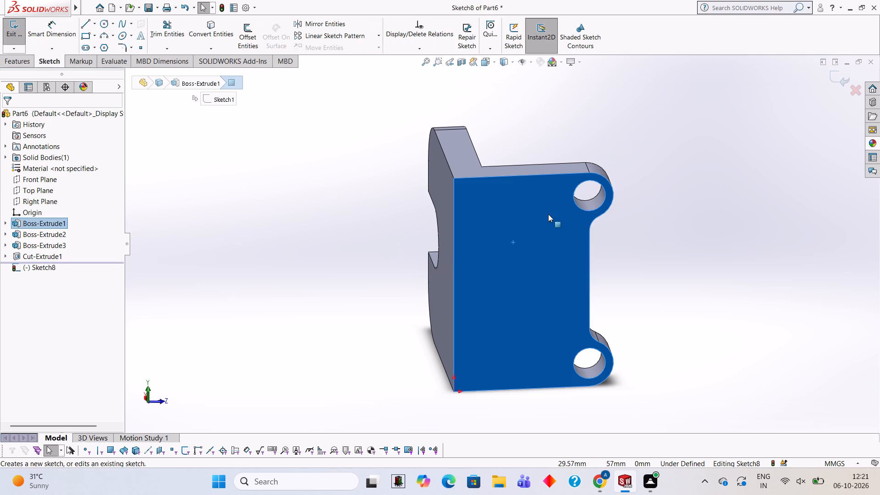
key(ctrl+8)
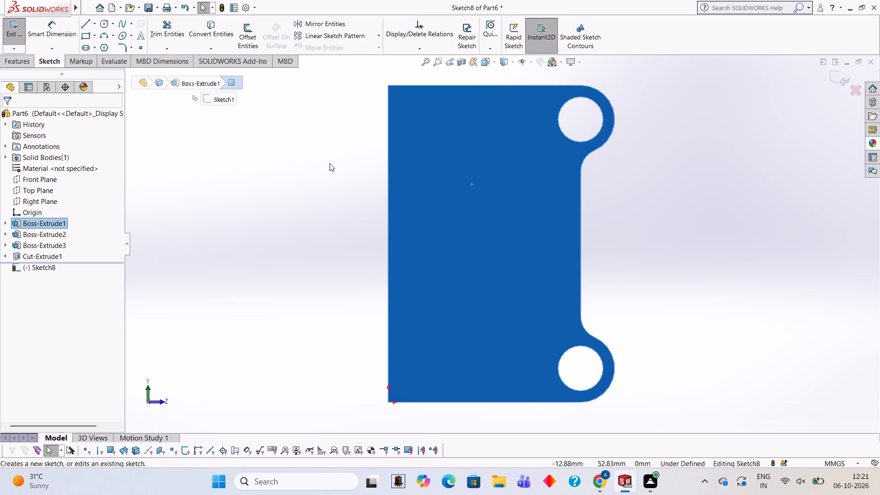
scroll(424, 185, up, 3)
scroll(424, 185, down, 1)
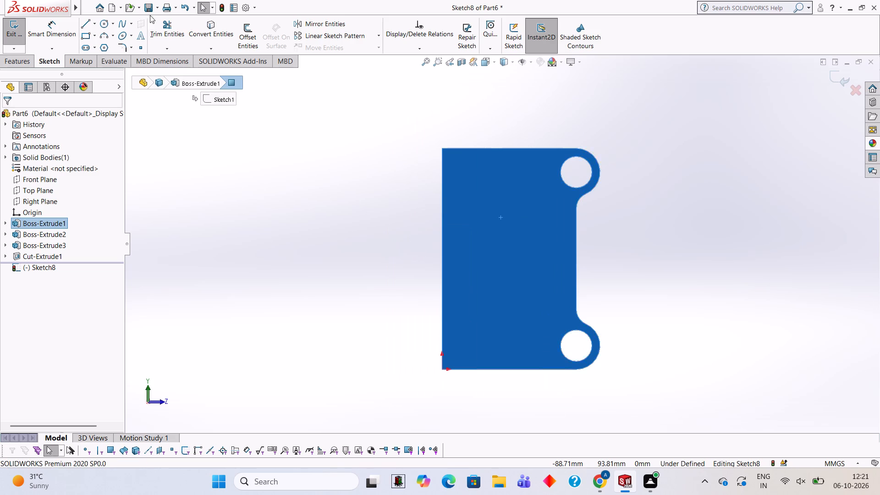
click(84, 25)
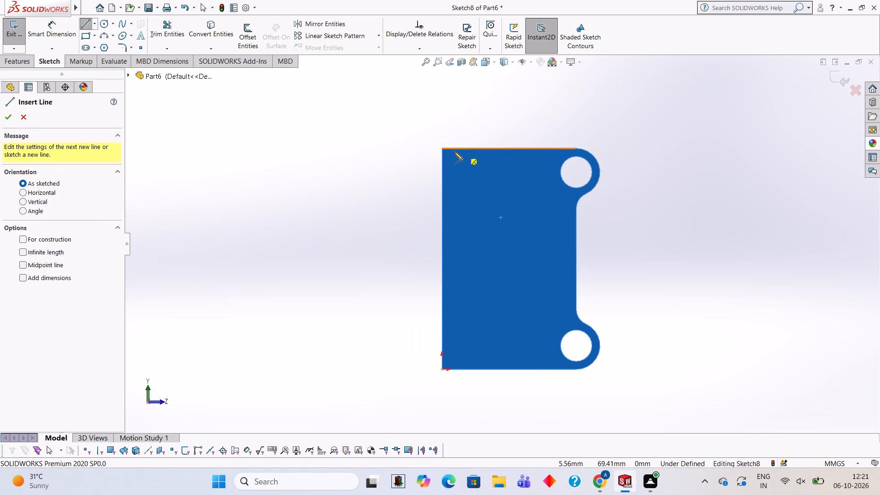
click(442, 149)
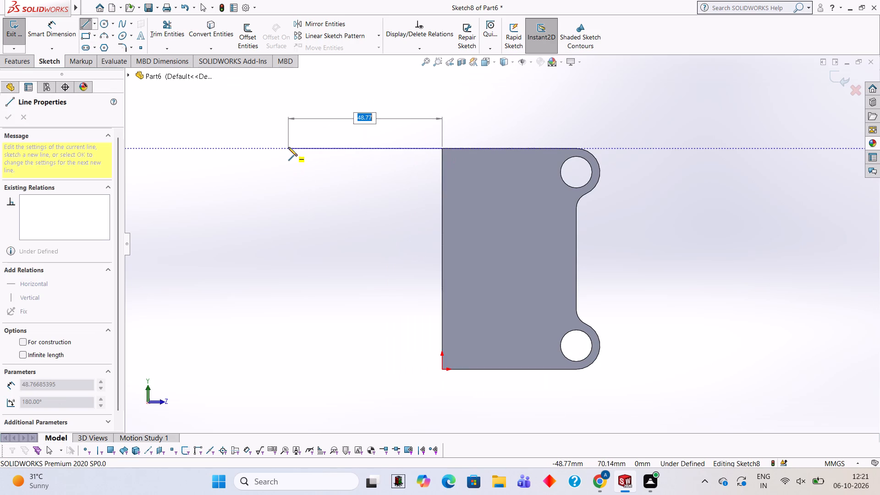
text(30)
key(Return)
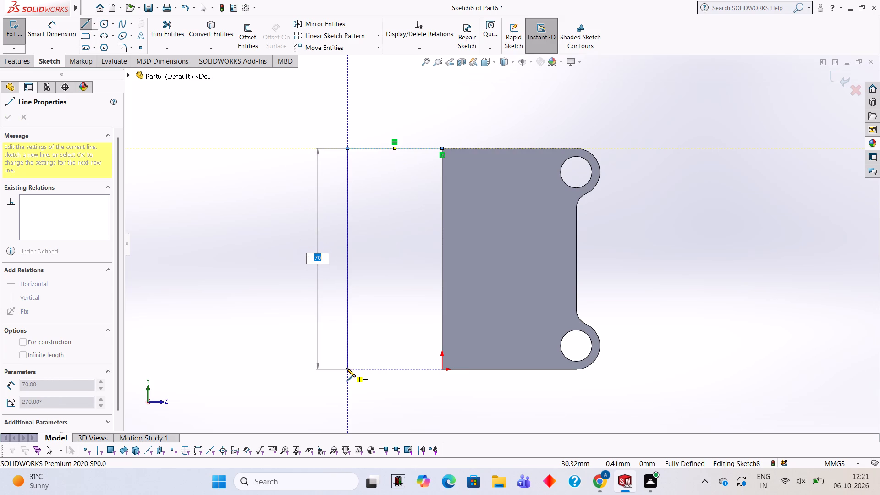
click(346, 368)
click(443, 368)
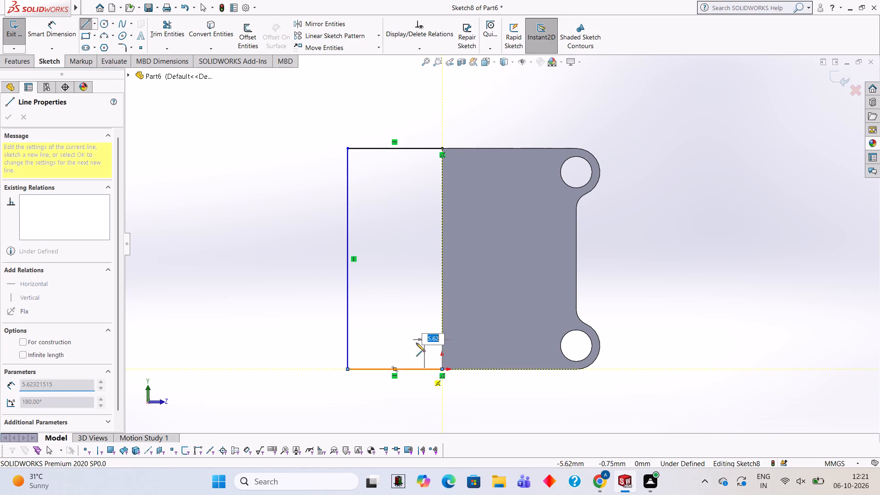
click(442, 148)
key(Escape)
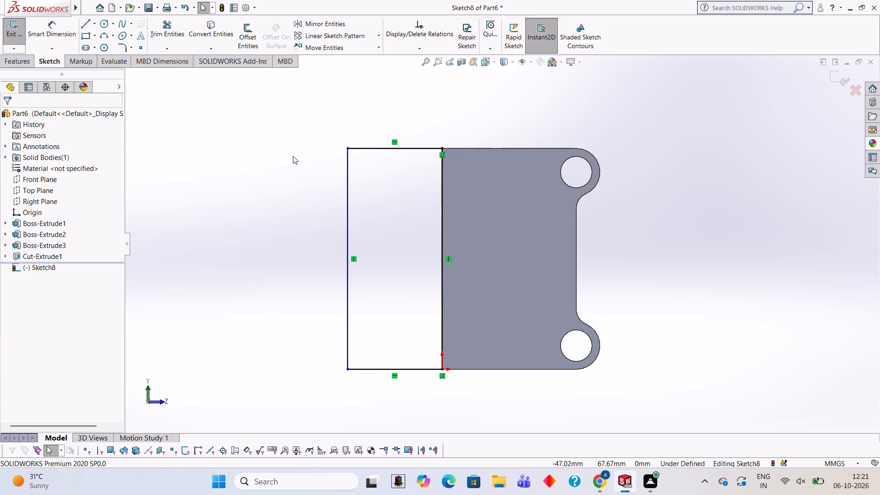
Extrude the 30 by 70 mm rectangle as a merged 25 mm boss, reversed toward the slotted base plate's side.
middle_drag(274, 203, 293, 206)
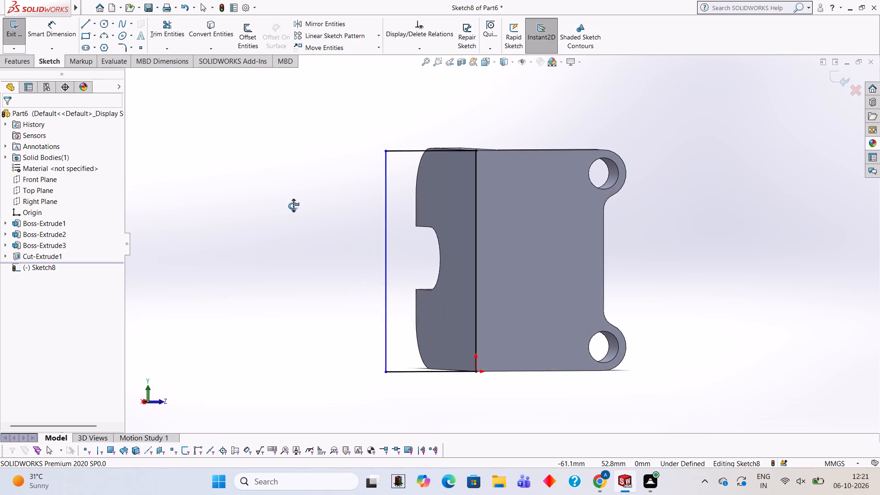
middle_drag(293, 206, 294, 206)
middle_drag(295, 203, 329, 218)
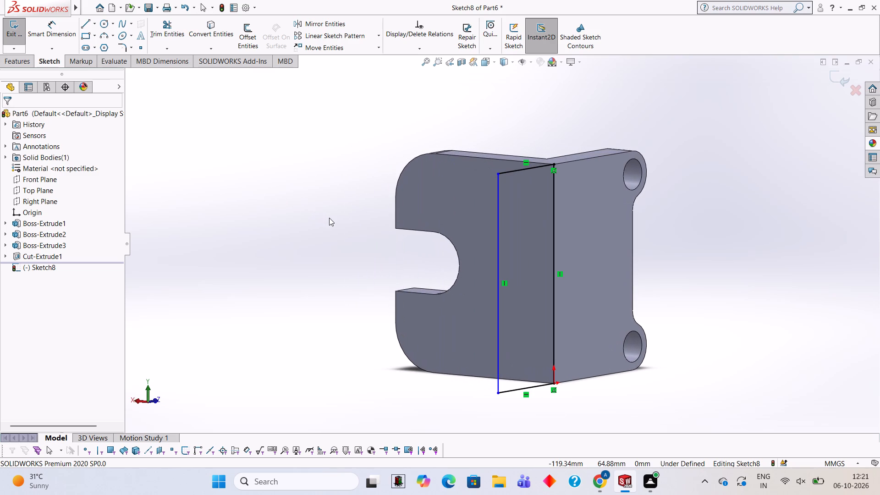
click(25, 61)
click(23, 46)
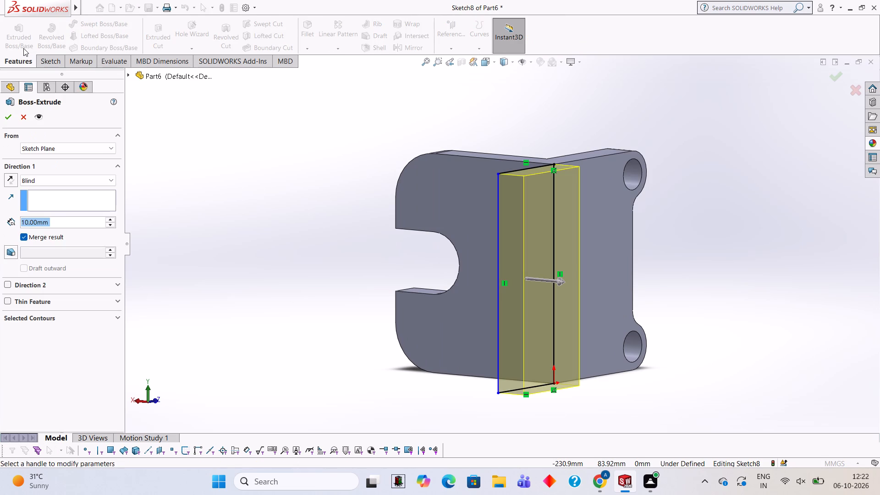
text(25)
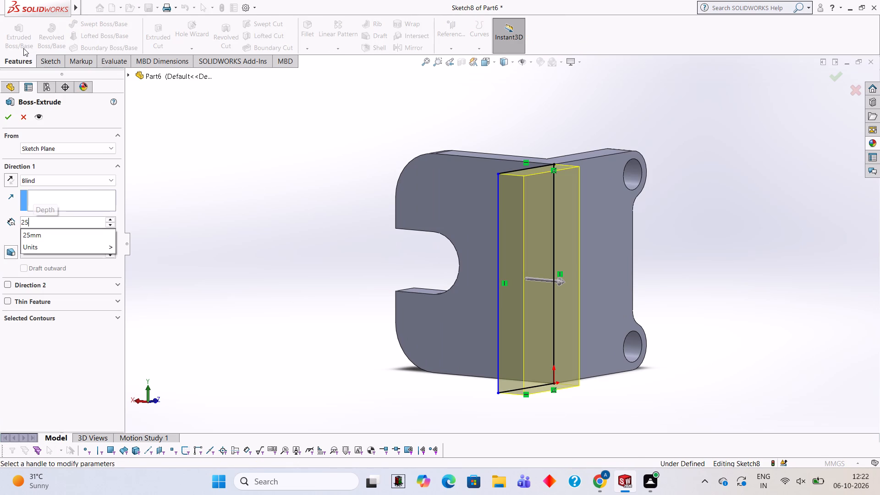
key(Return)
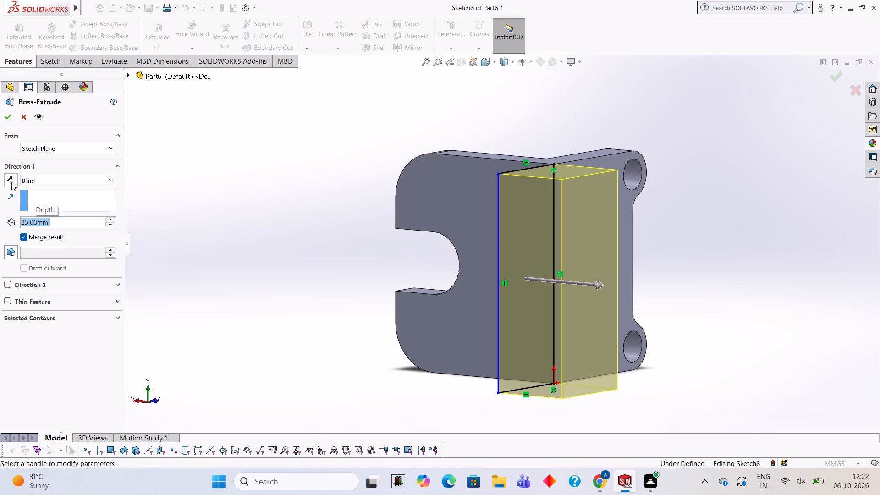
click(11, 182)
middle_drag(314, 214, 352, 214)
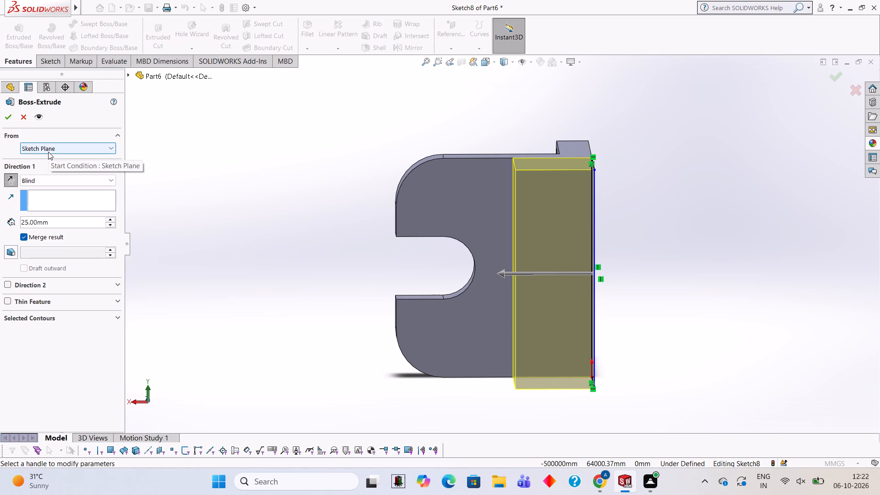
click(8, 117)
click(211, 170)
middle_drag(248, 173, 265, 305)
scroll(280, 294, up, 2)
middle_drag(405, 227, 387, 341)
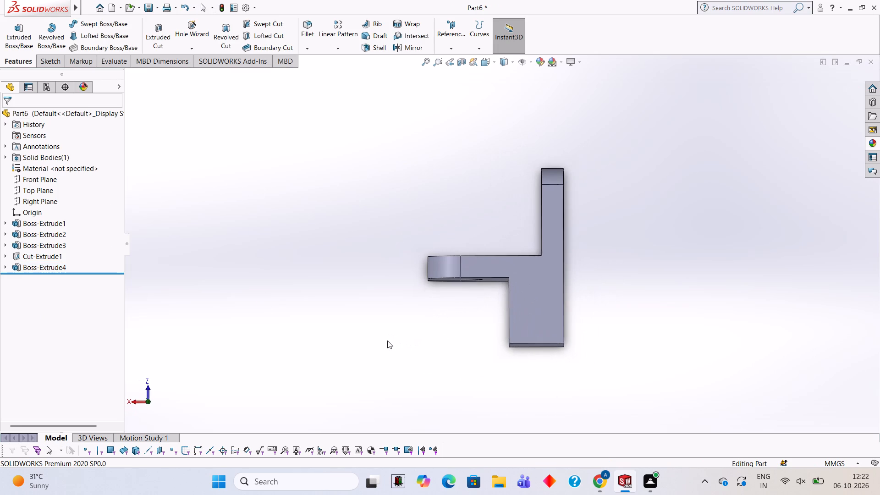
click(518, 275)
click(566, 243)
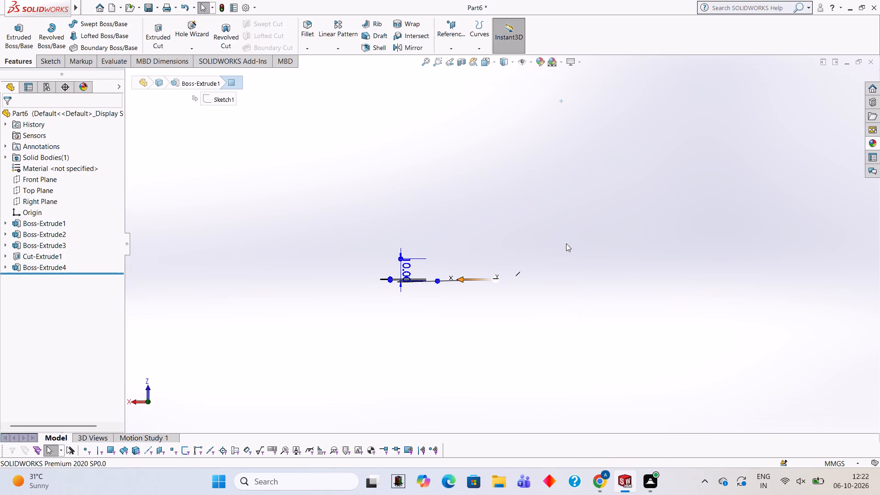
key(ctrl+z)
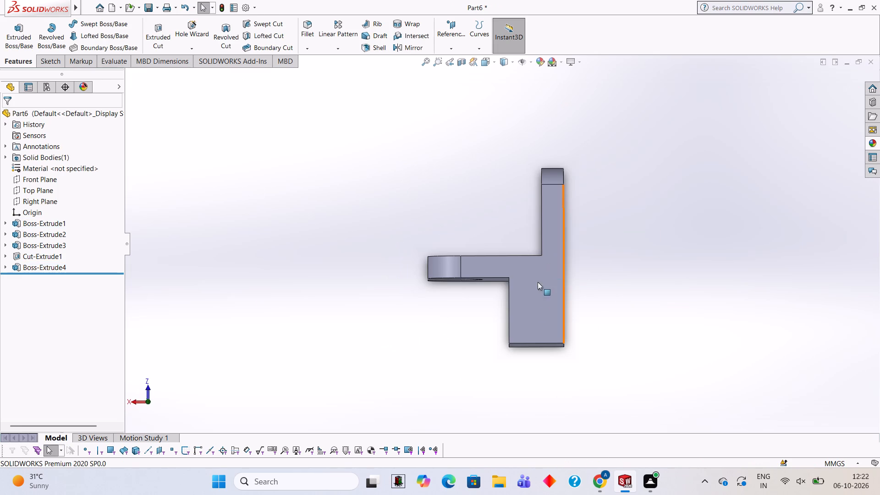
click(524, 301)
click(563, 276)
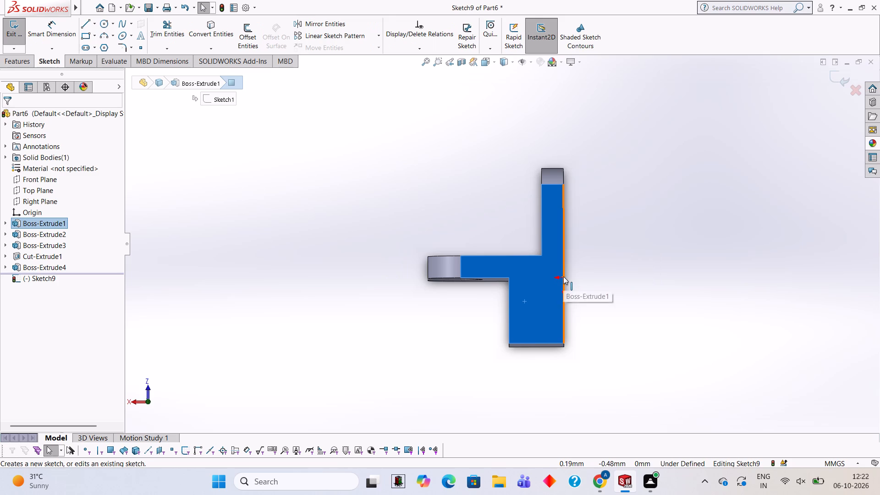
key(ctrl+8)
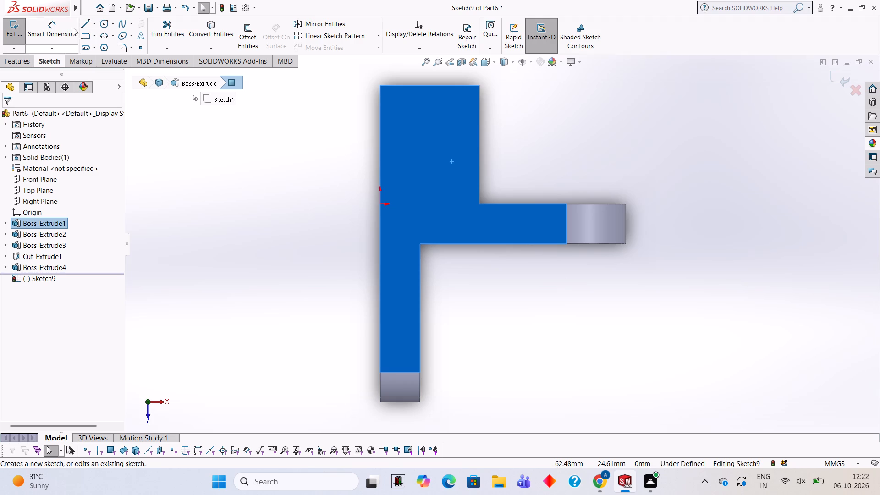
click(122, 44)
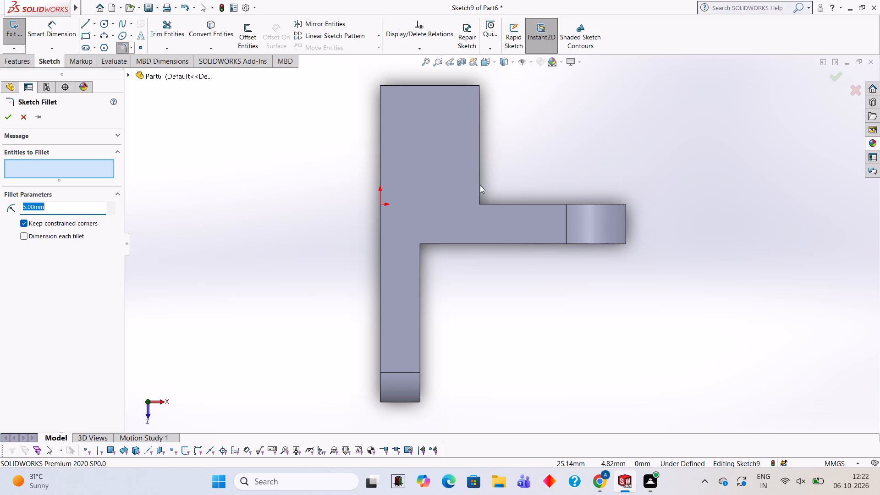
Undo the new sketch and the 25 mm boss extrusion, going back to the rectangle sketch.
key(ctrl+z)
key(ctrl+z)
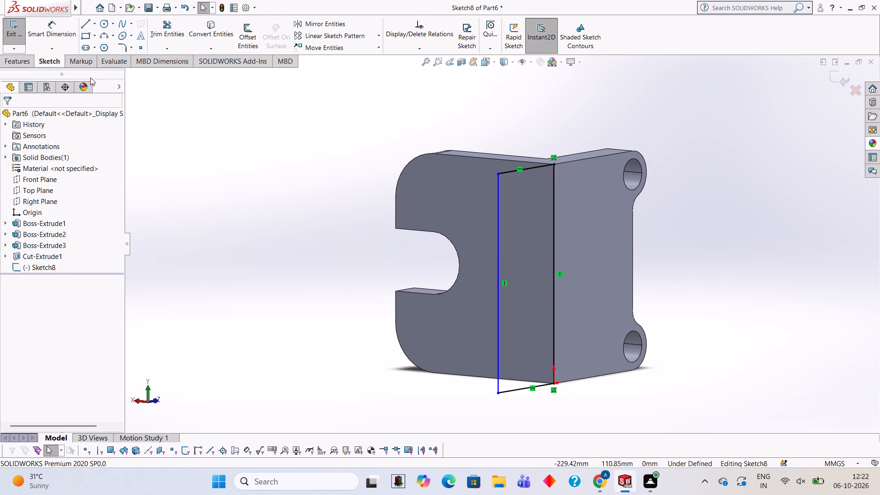
Extrude the rectangle behind the base plate as a merged 25 mm blind boss, reversed toward the slotted plate's side.
click(17, 62)
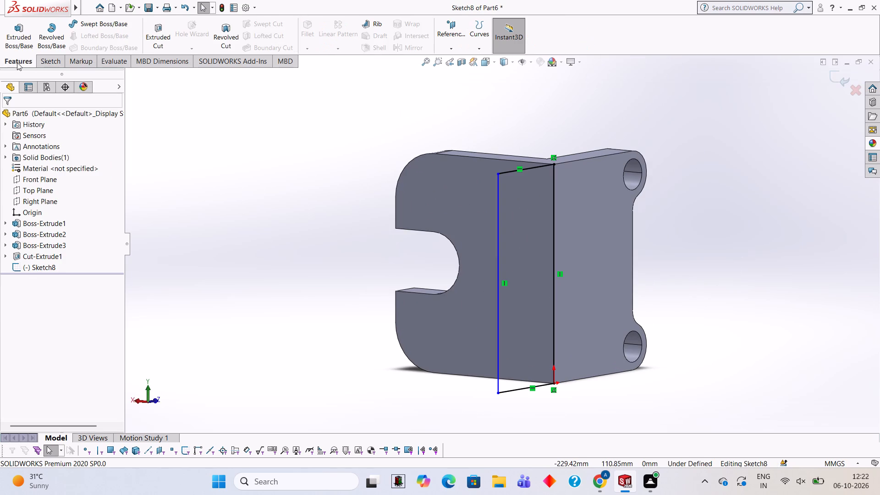
click(7, 38)
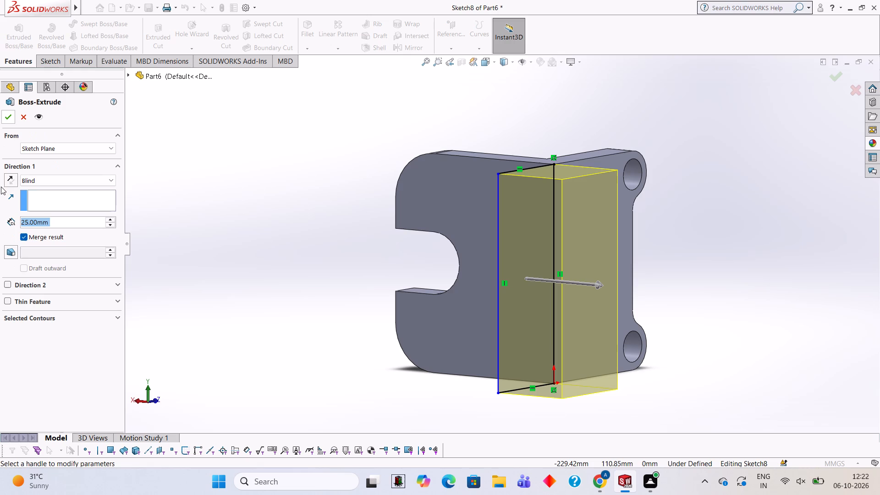
click(6, 182)
click(5, 117)
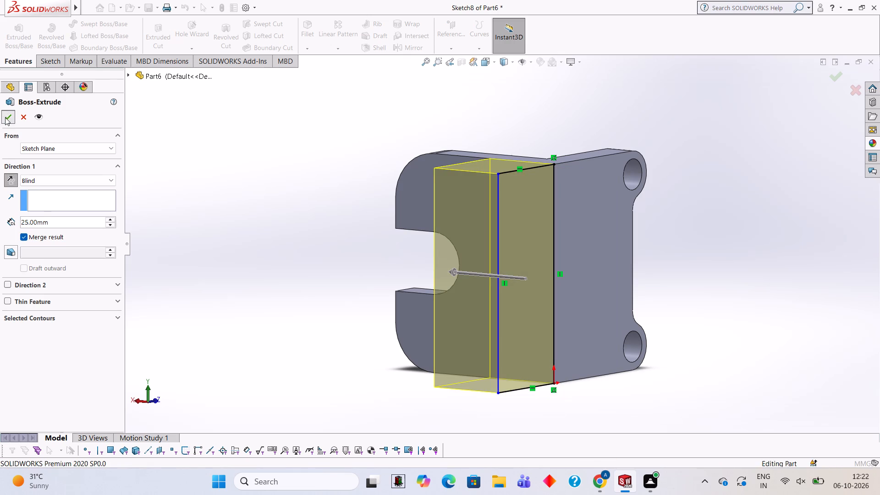
key(Escape)
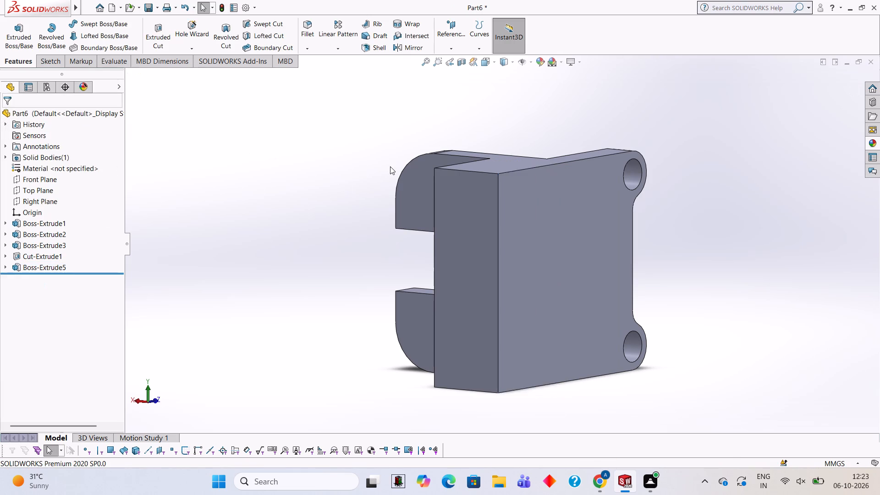
On a new sketch on the bracket's T-shaped top face, draw three sides of a 5 by 30 mm strip along the rear block's slot-side edge.
middle_drag(390, 166, 294, 264)
middle_drag(298, 267, 461, 278)
middle_drag(421, 162, 413, 199)
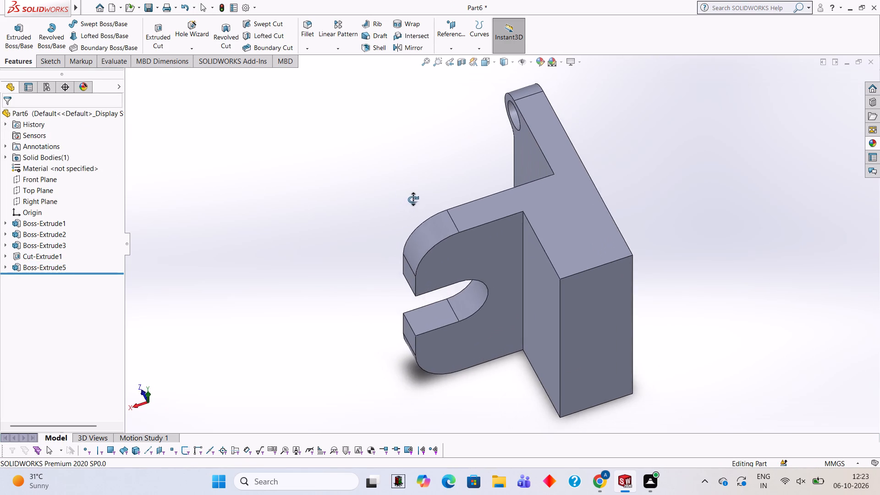
middle_drag(413, 199, 413, 189)
middle_click(413, 182)
click(571, 198)
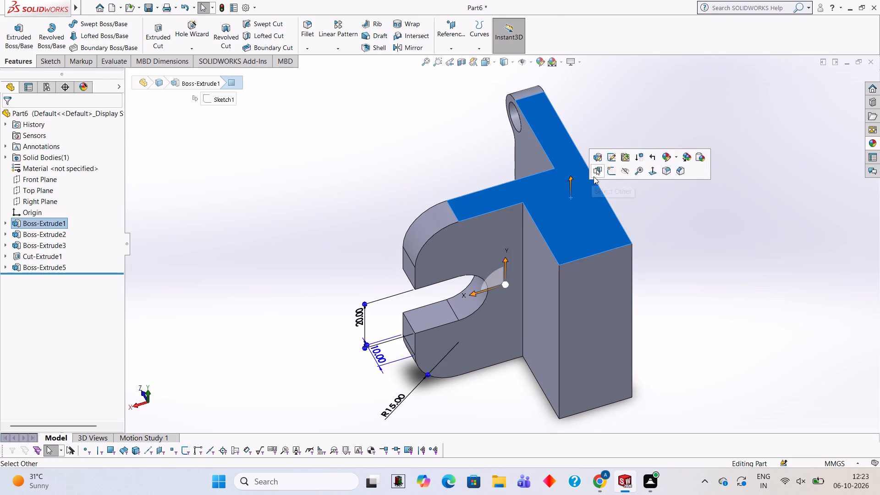
click(608, 171)
key(ctrl+8)
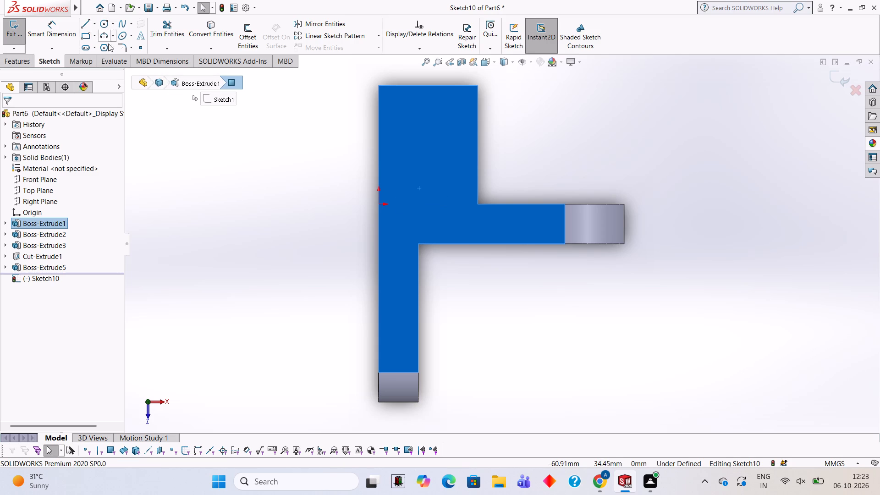
click(81, 23)
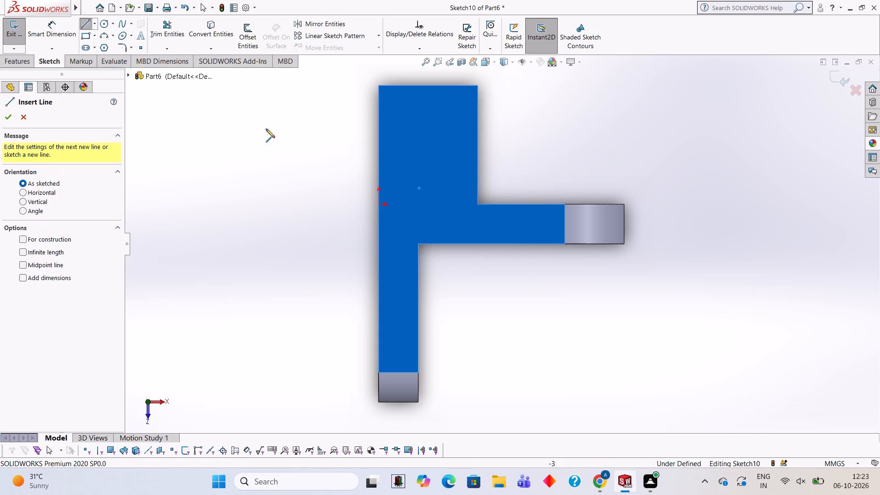
click(477, 85)
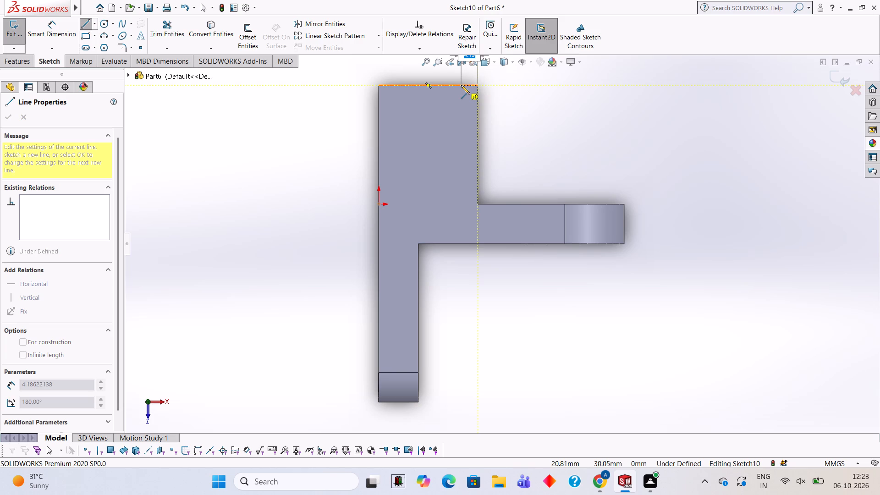
key(5)
key(Return)
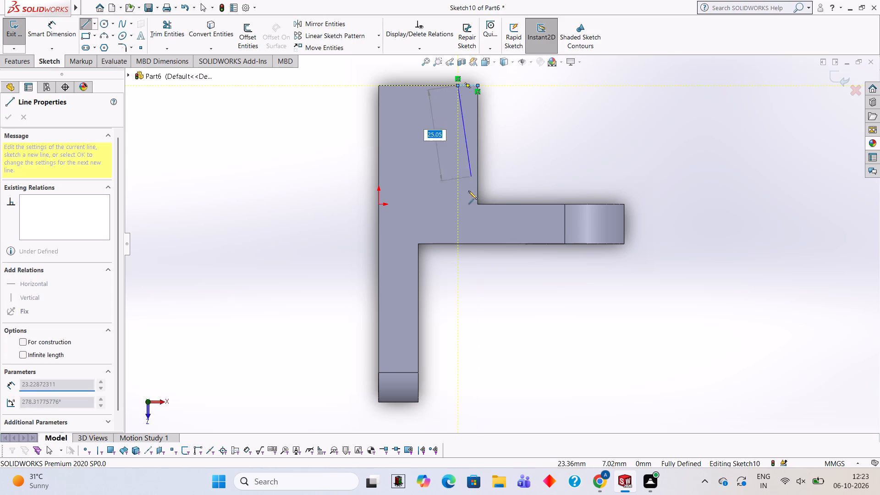
click(459, 203)
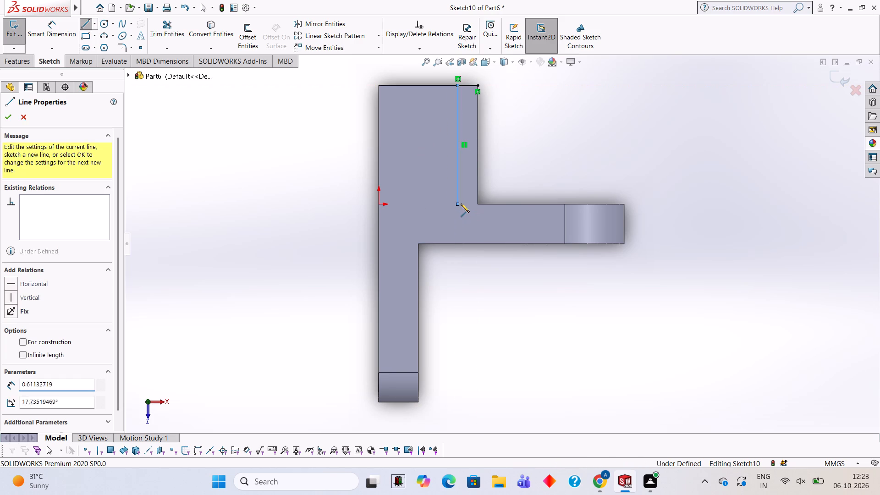
click(477, 203)
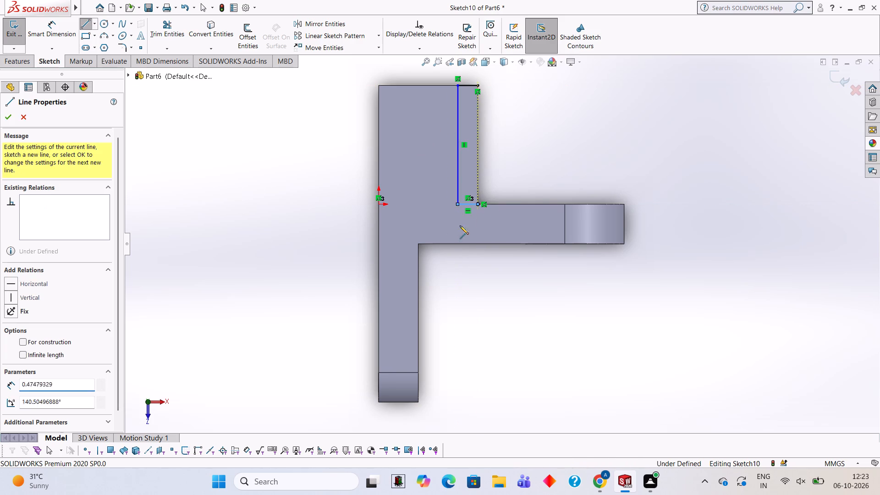
key(Escape)
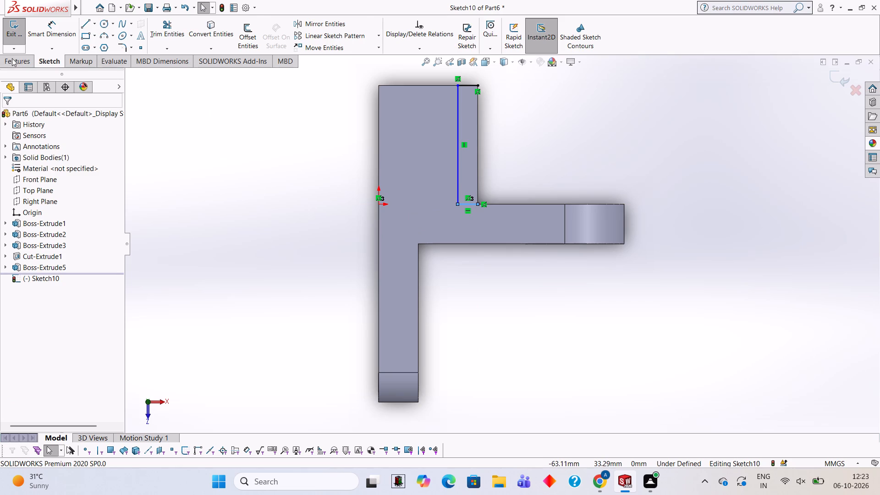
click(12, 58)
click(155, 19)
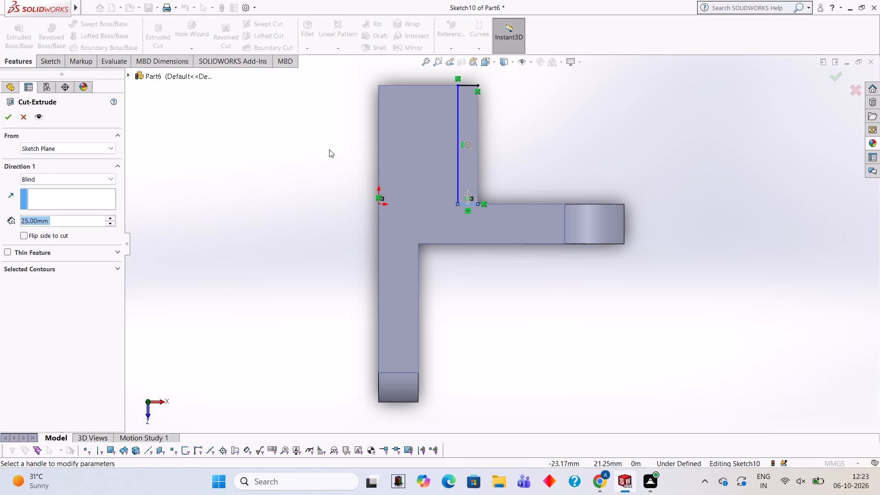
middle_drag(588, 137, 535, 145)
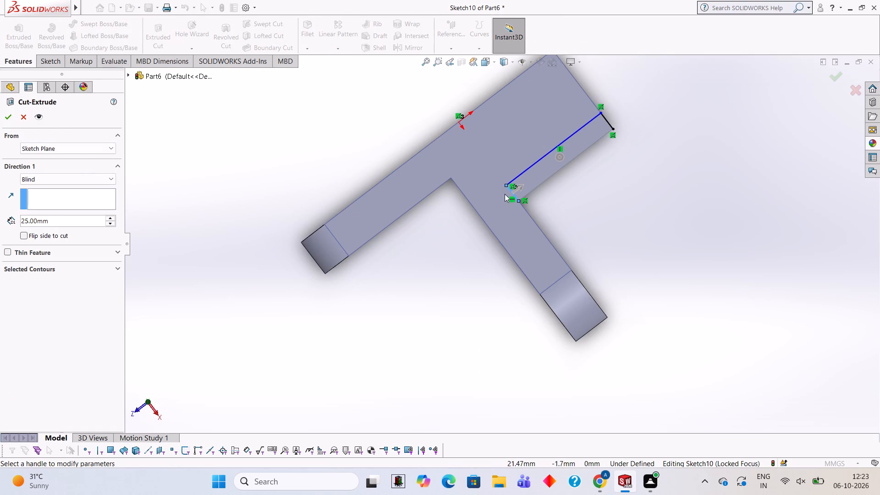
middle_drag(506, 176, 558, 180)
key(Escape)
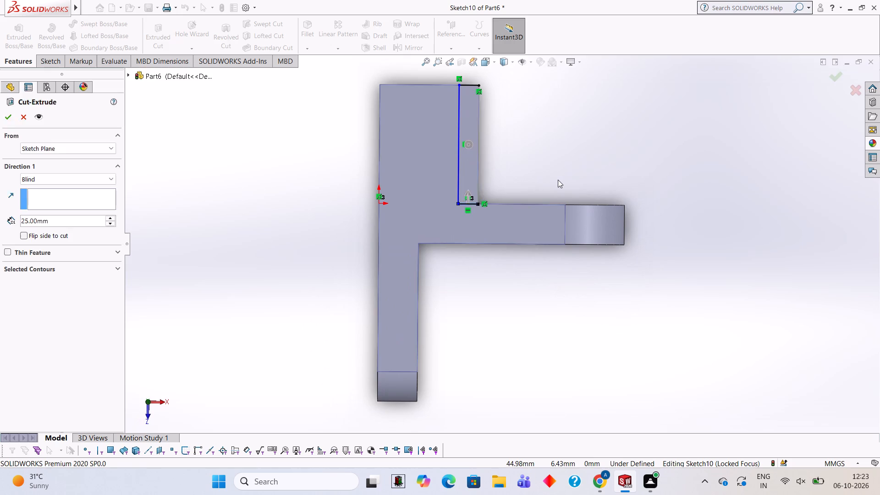
Close the strip profile with a 30 mm line along the rear block's edge, down to the inner corner at the base plate.
click(48, 59)
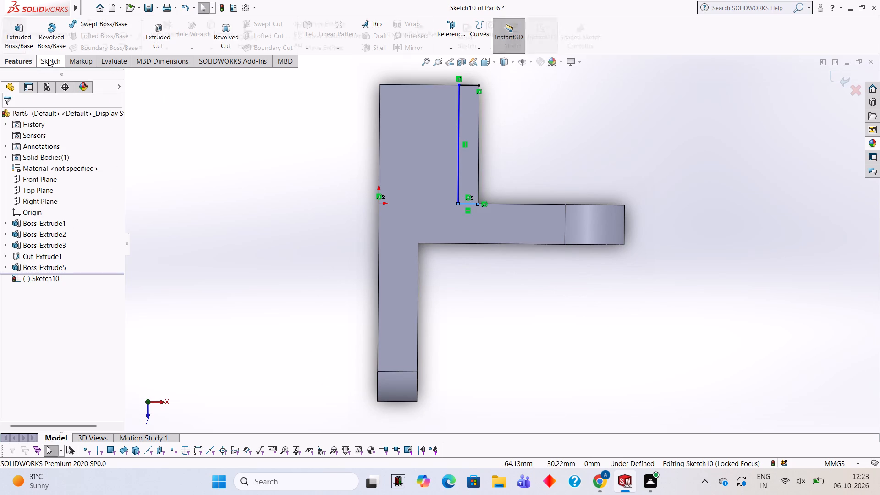
click(84, 24)
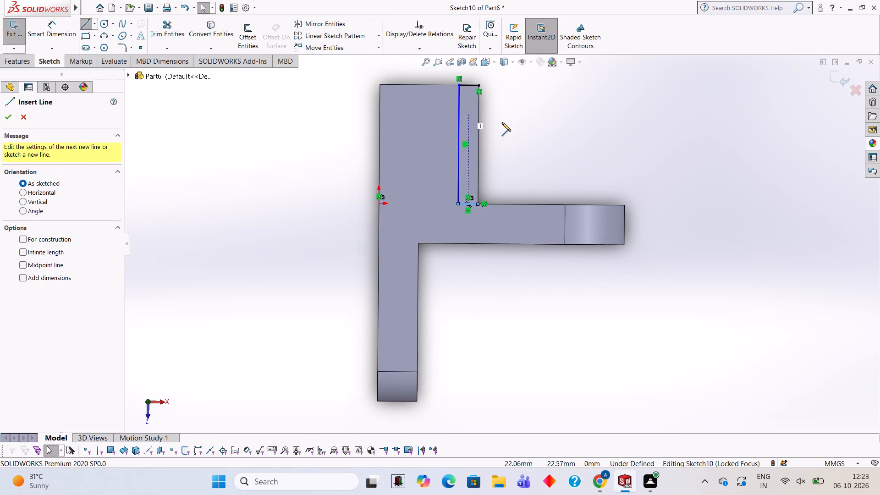
click(478, 86)
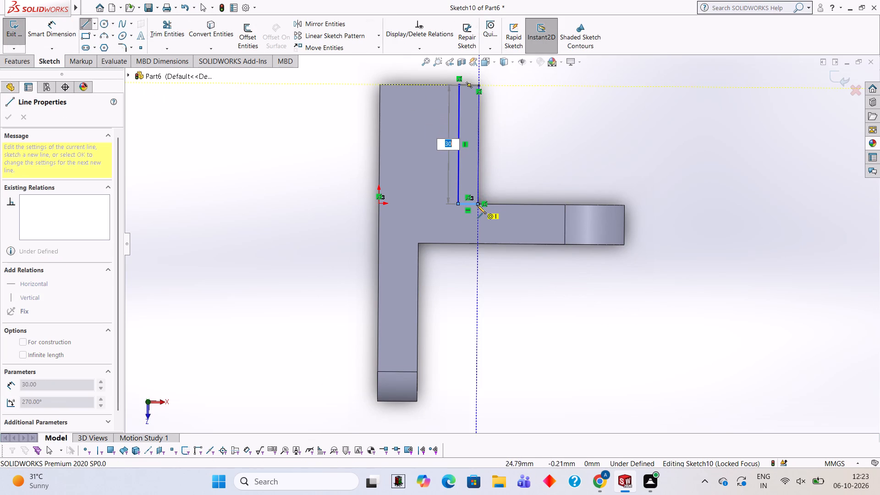
click(477, 205)
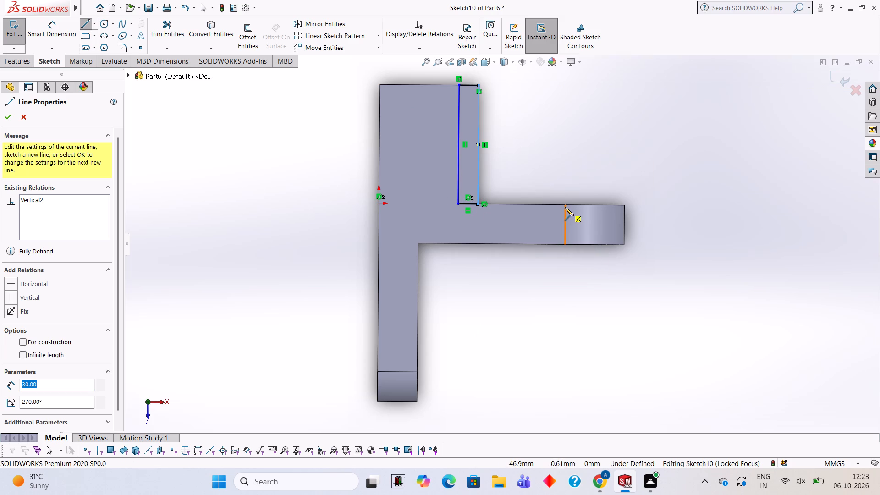
key(Escape)
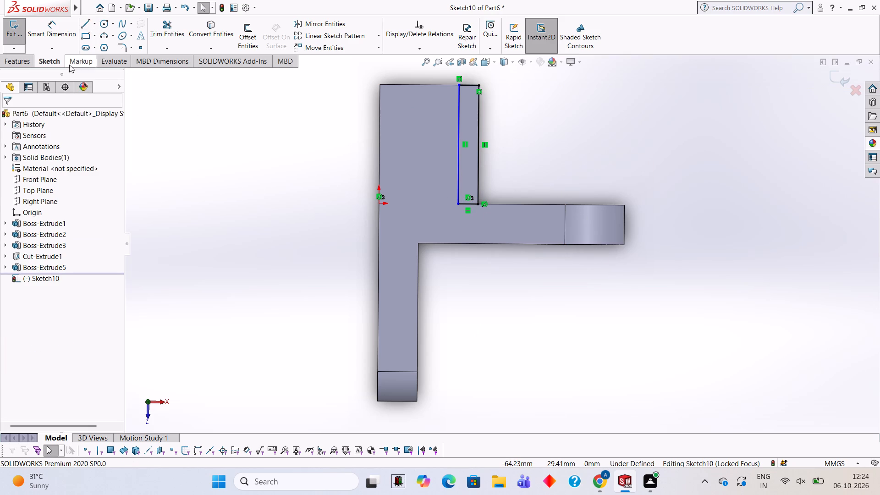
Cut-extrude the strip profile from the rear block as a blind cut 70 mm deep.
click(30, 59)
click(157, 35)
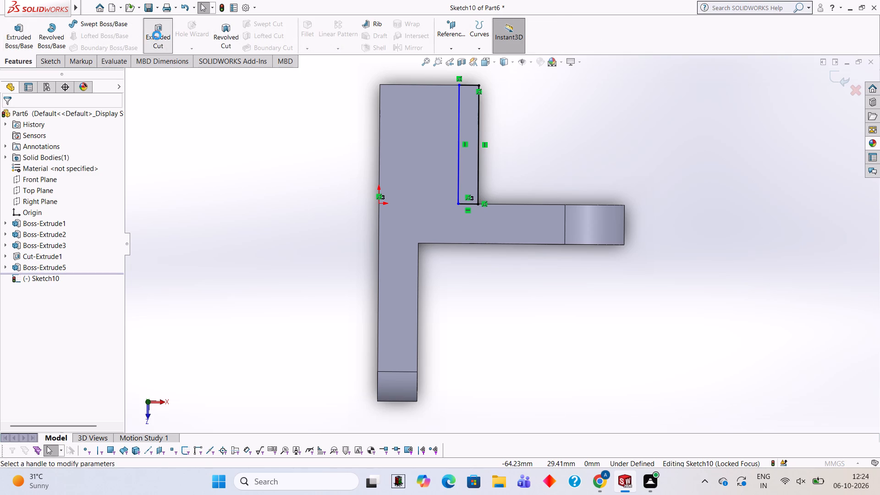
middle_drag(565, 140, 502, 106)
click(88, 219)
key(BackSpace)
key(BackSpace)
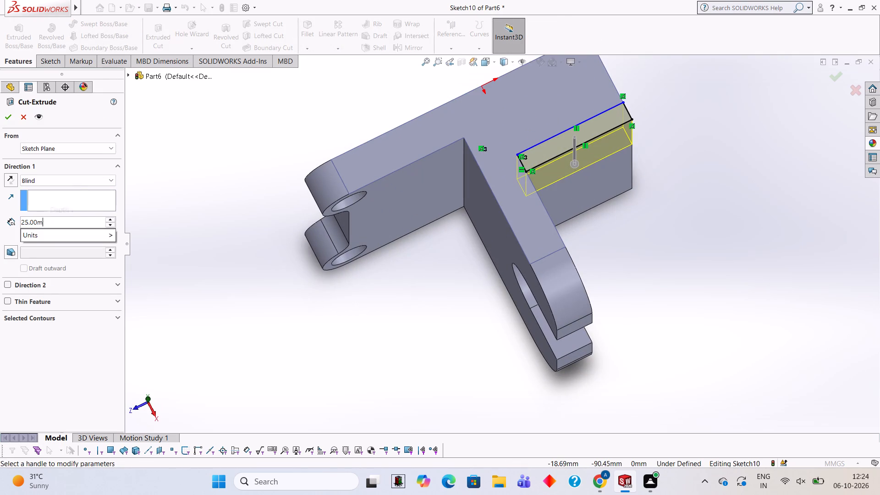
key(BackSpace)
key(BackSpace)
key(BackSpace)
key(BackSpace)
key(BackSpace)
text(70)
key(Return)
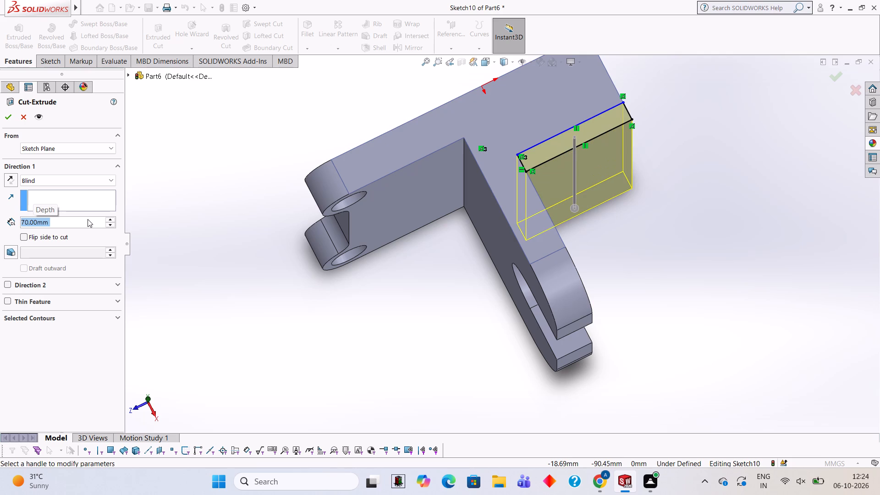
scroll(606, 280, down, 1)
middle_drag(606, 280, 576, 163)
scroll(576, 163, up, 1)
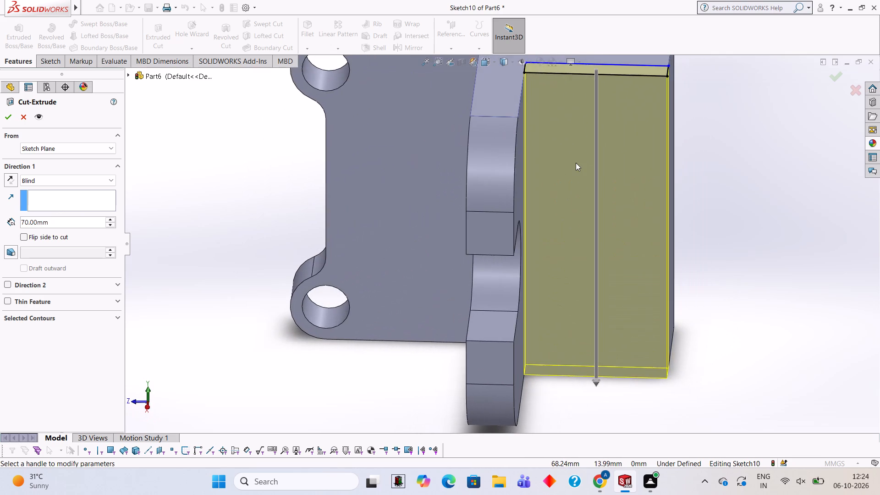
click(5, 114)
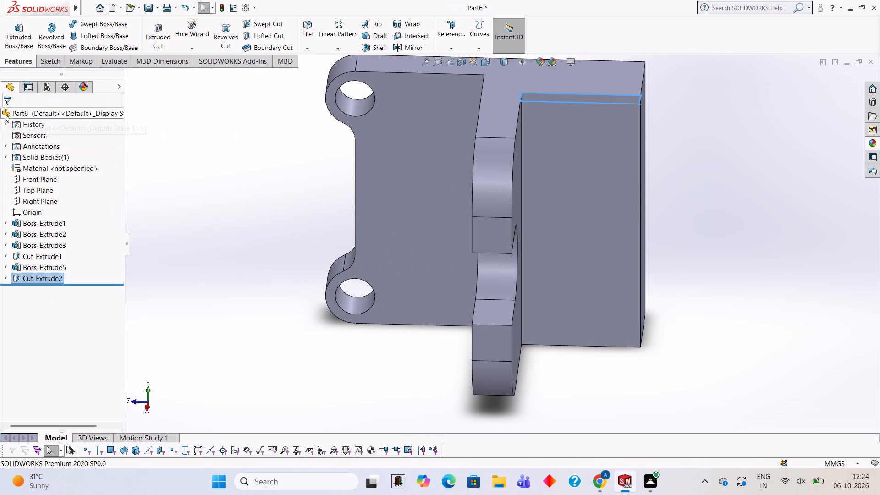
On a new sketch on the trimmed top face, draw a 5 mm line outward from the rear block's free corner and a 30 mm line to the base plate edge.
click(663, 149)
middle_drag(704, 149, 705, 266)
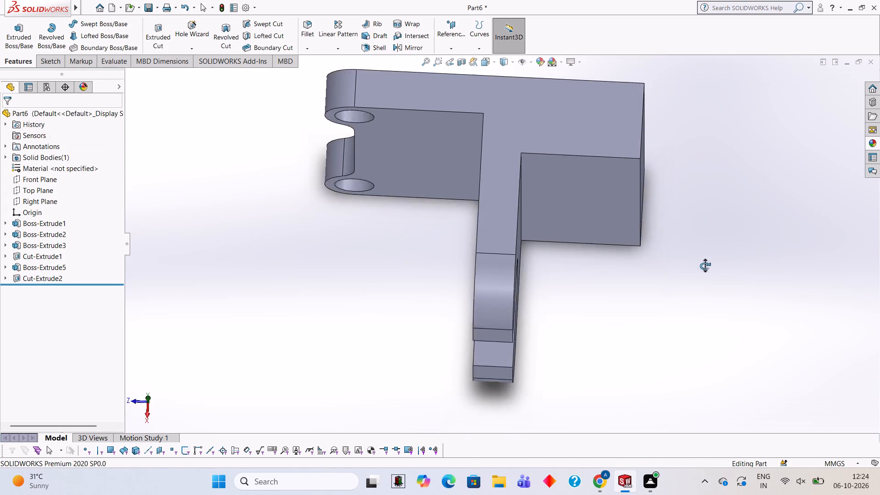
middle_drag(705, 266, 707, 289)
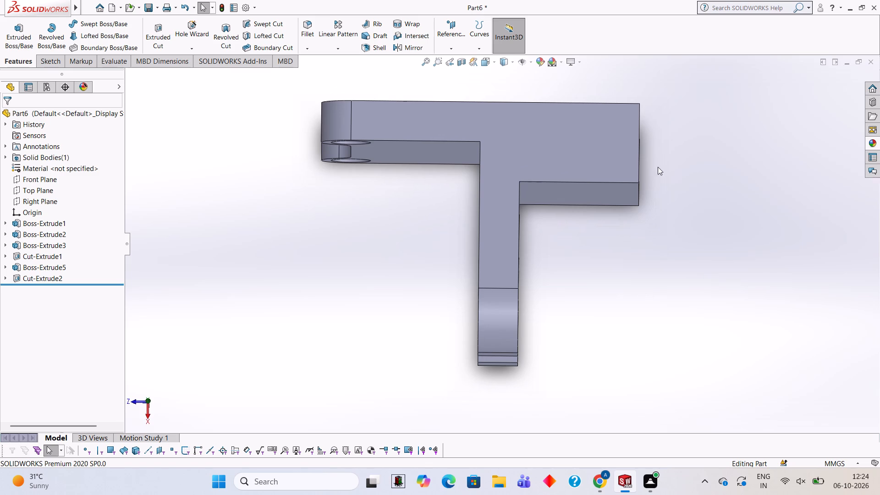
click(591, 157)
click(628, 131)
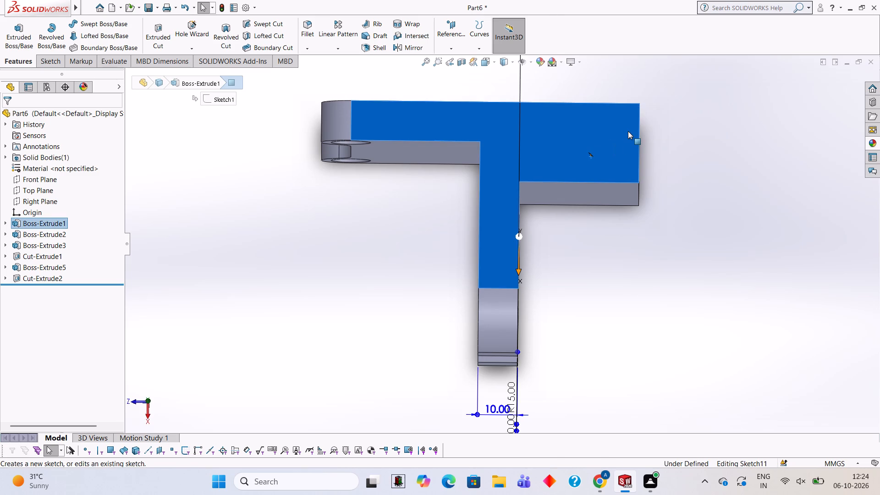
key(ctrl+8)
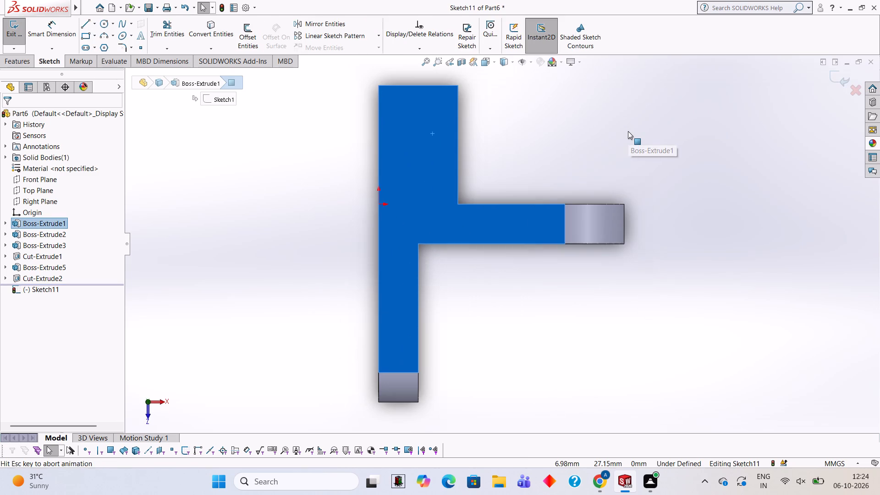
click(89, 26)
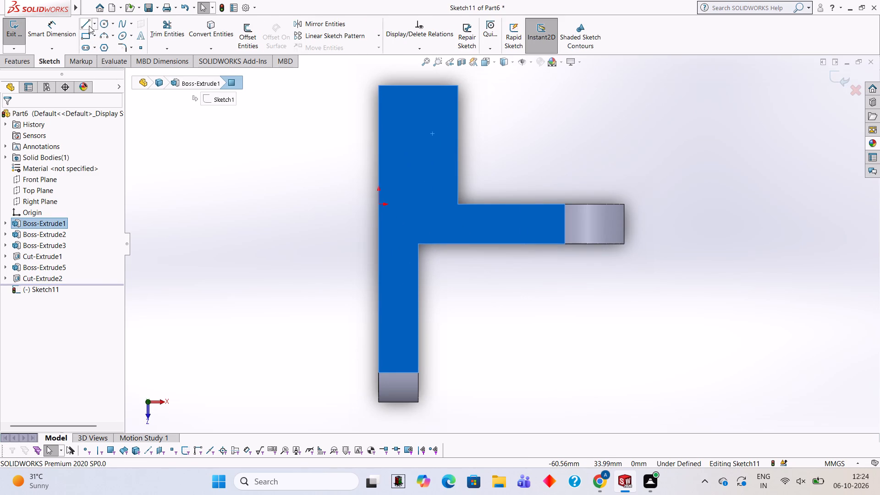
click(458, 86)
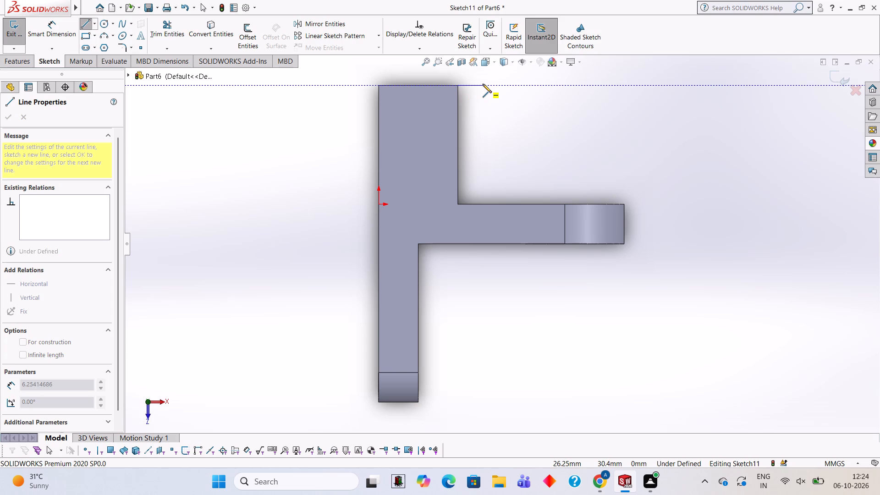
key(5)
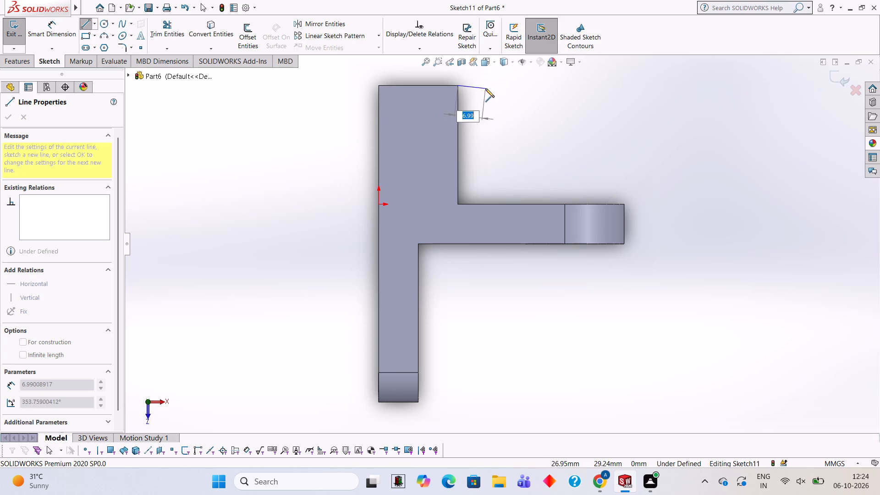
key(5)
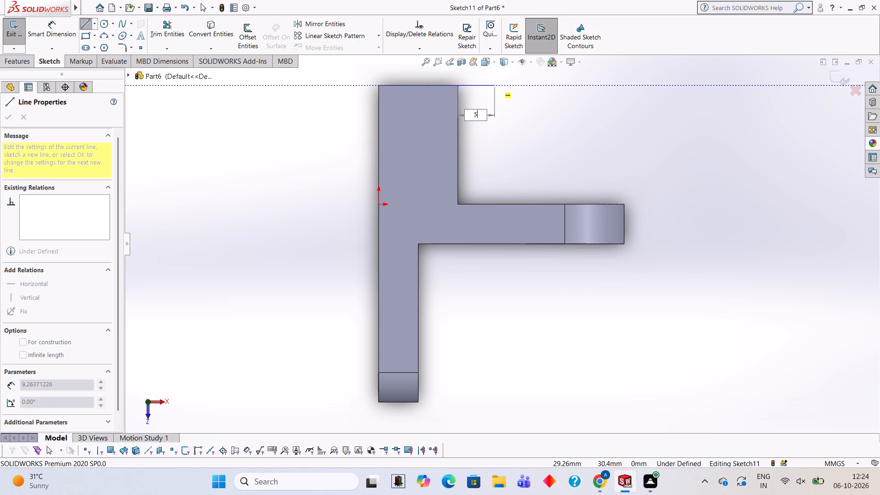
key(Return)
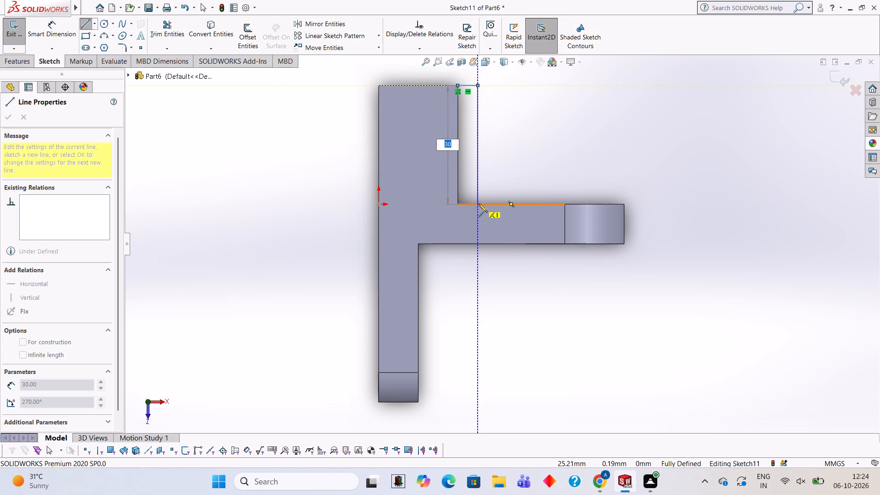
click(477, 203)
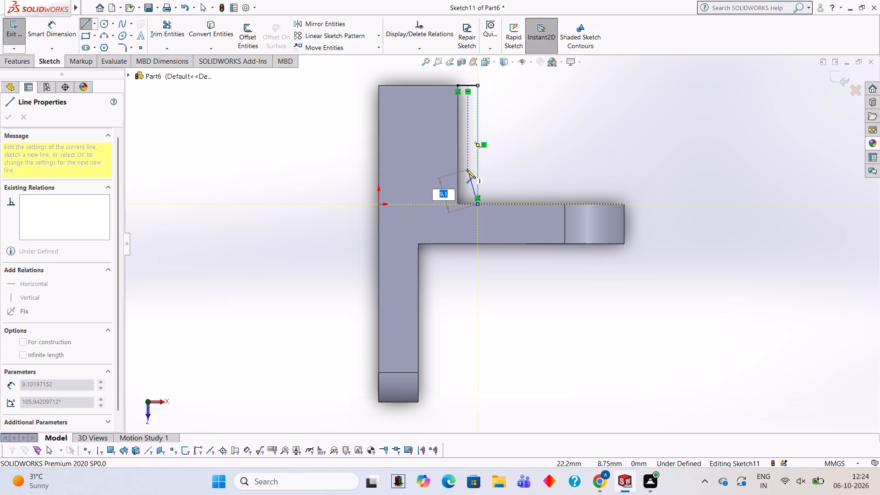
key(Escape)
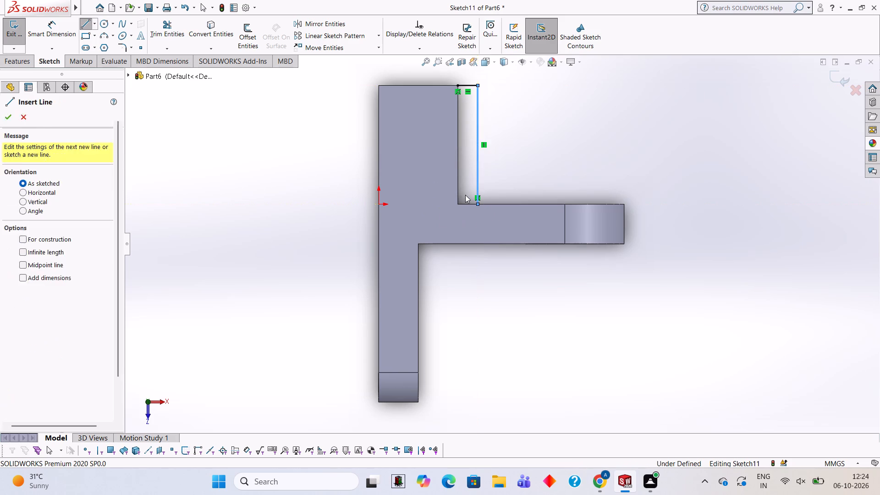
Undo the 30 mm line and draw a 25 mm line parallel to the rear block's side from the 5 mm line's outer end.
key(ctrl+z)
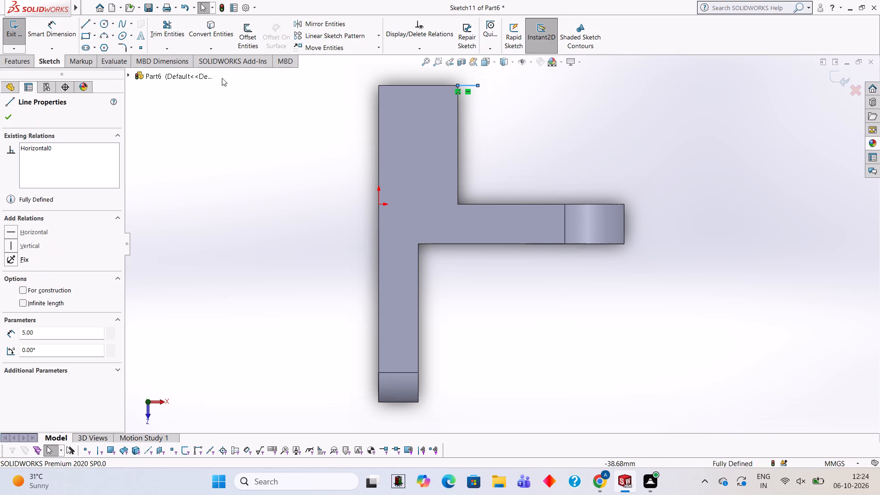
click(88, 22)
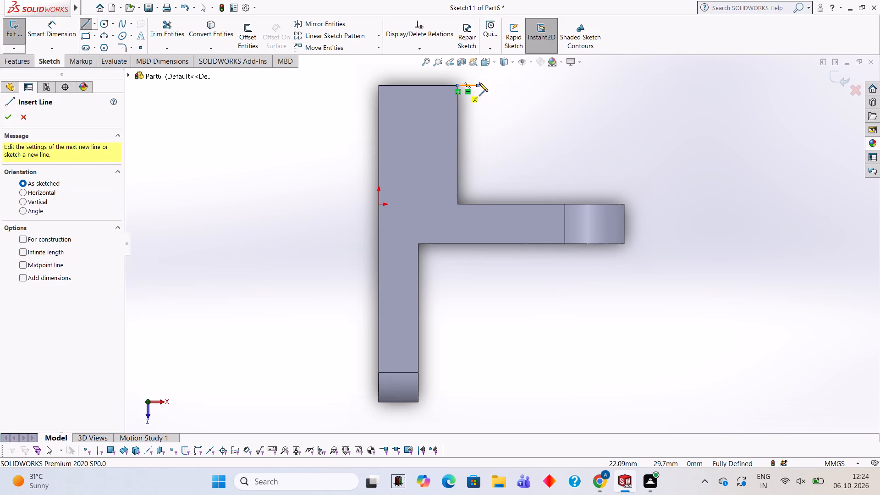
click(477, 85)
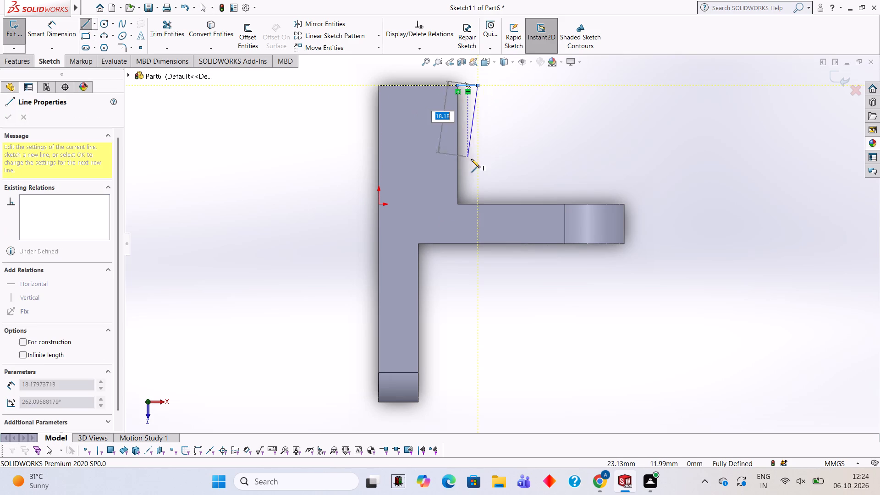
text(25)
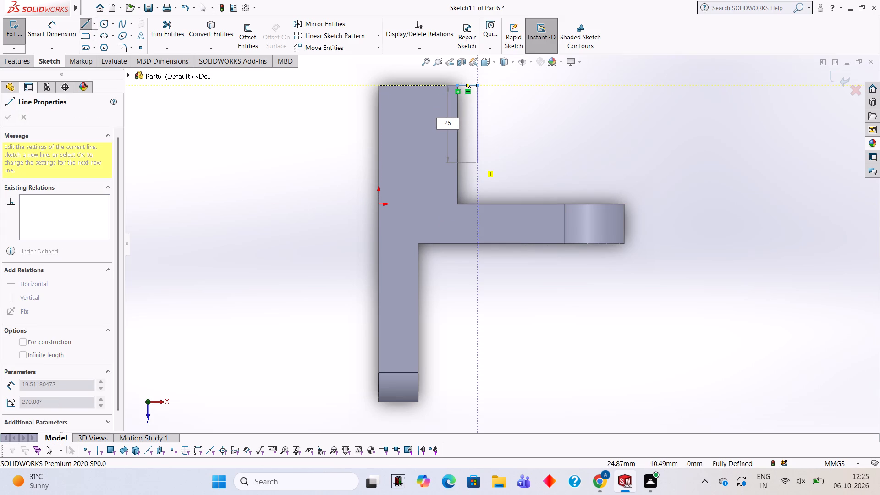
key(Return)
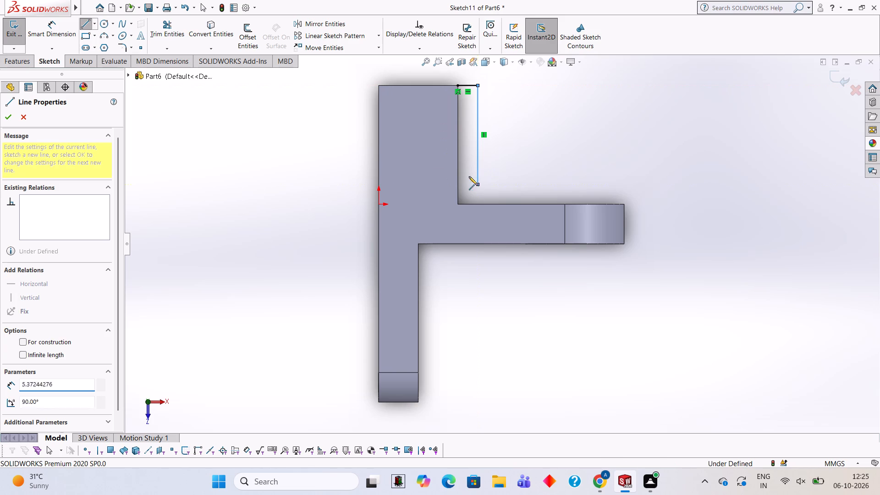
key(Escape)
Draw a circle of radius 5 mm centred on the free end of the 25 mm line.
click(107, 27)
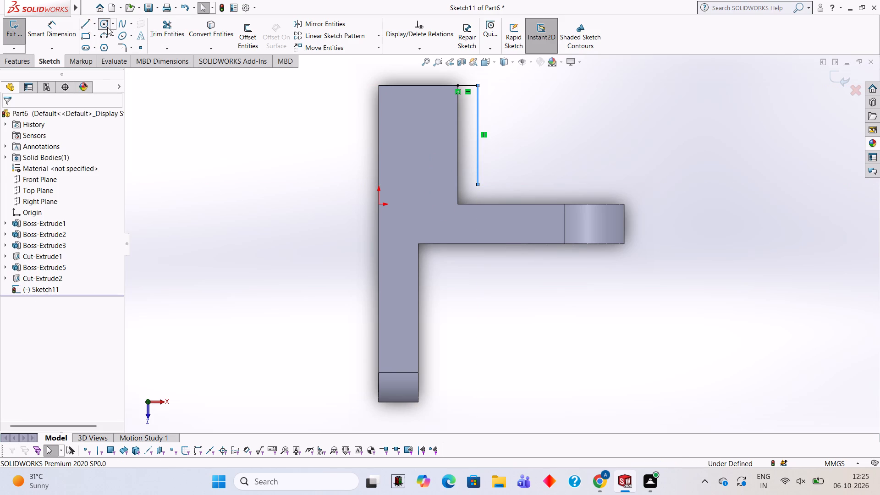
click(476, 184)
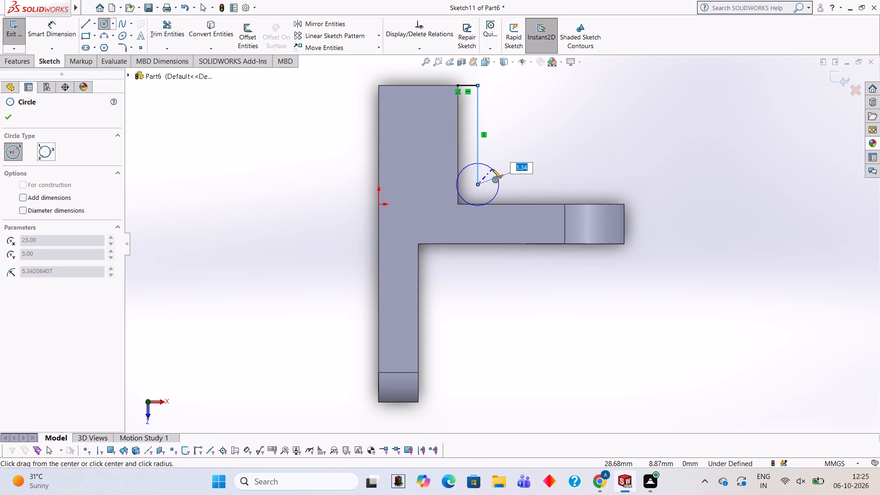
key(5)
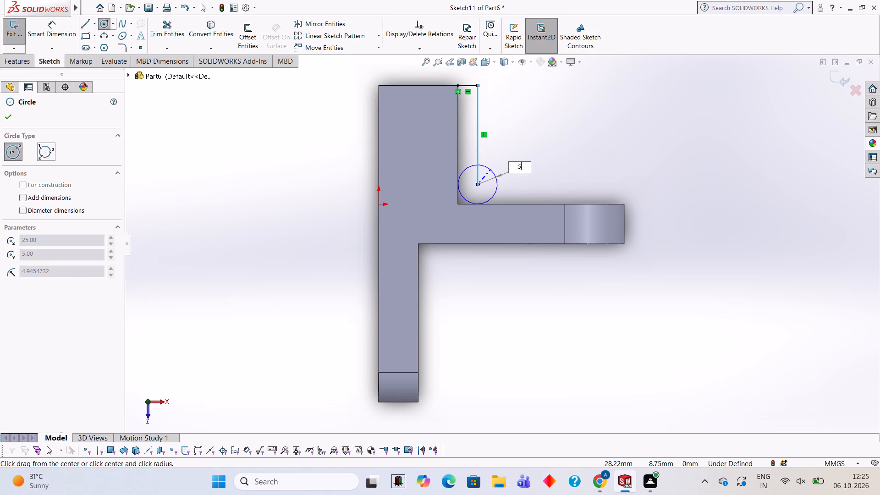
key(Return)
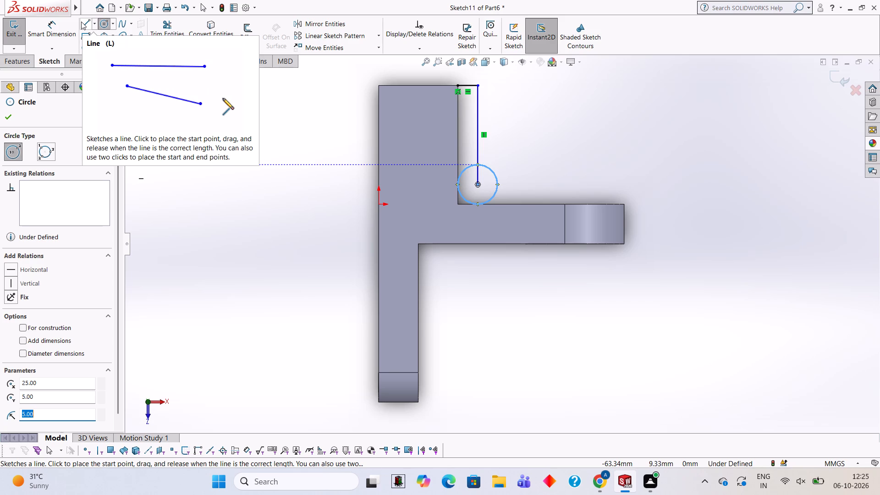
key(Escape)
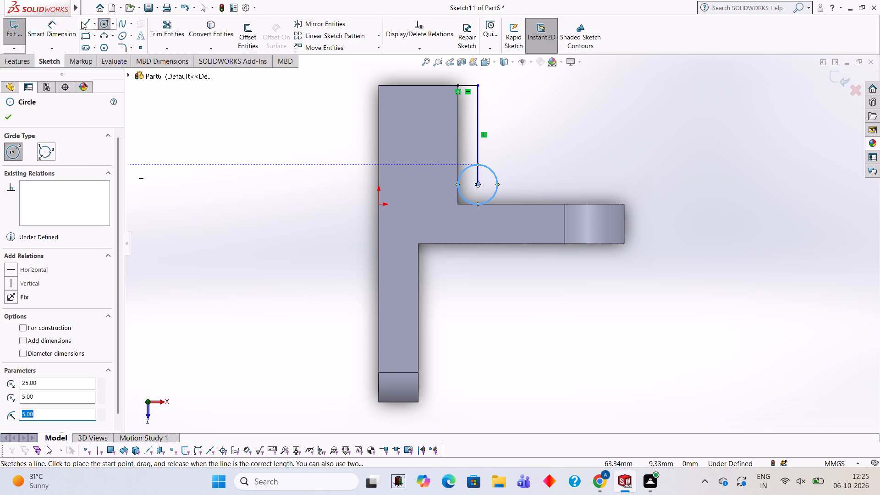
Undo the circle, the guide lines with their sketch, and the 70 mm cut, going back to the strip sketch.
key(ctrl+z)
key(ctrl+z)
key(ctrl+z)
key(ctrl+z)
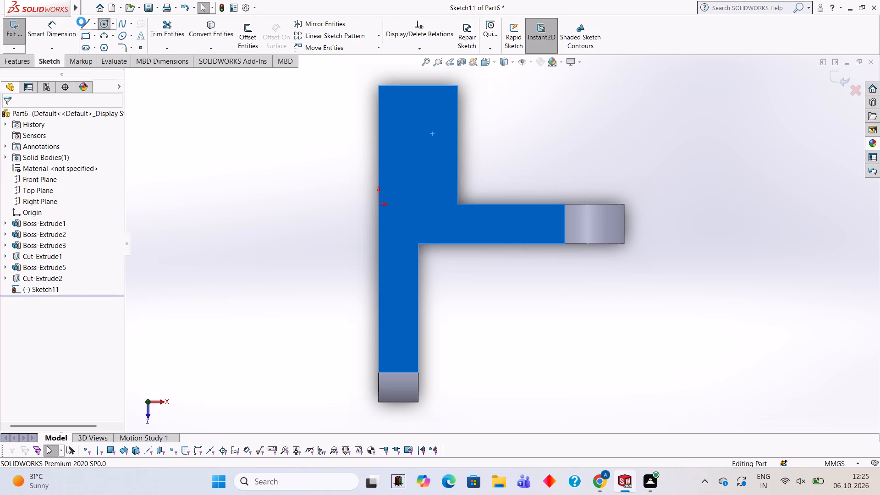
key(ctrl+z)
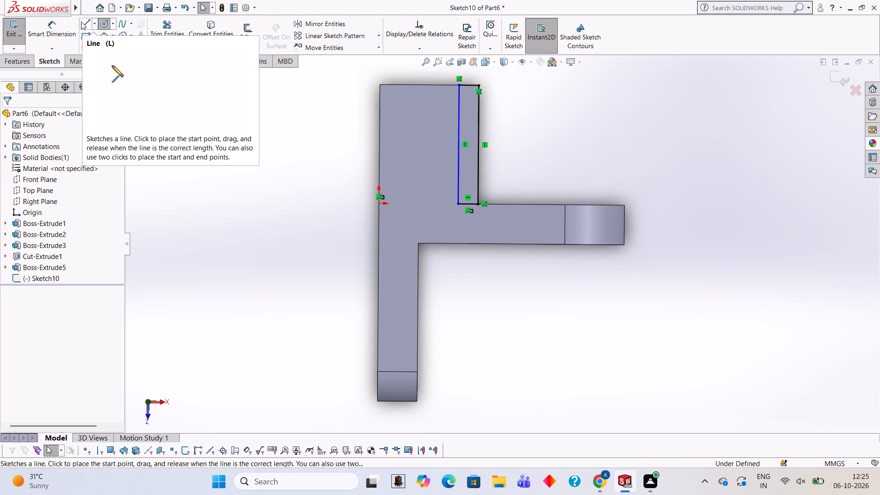
Undo all the strip profile lines, leaving an empty sketch on the bracket's T-shaped top face.
key(ctrl+z)
key(ctrl+z)
key(ctrl+z)
key(ctrl+z)
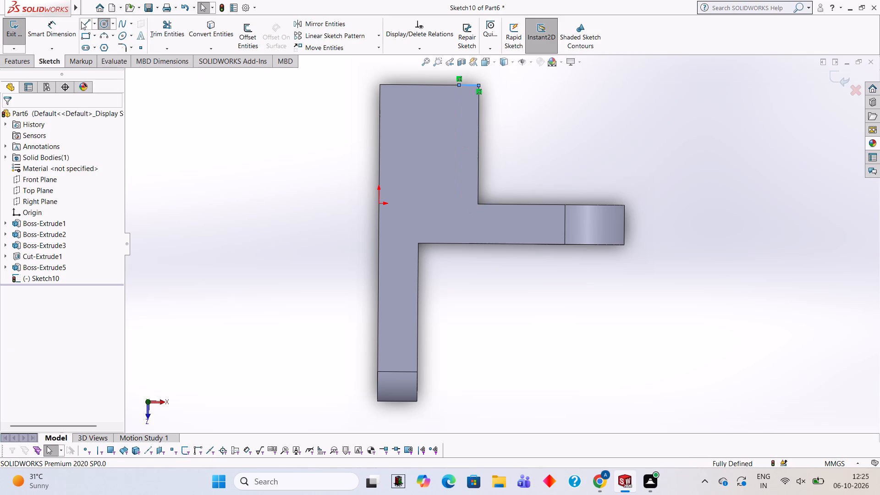
key(ctrl+z)
key(Escape)
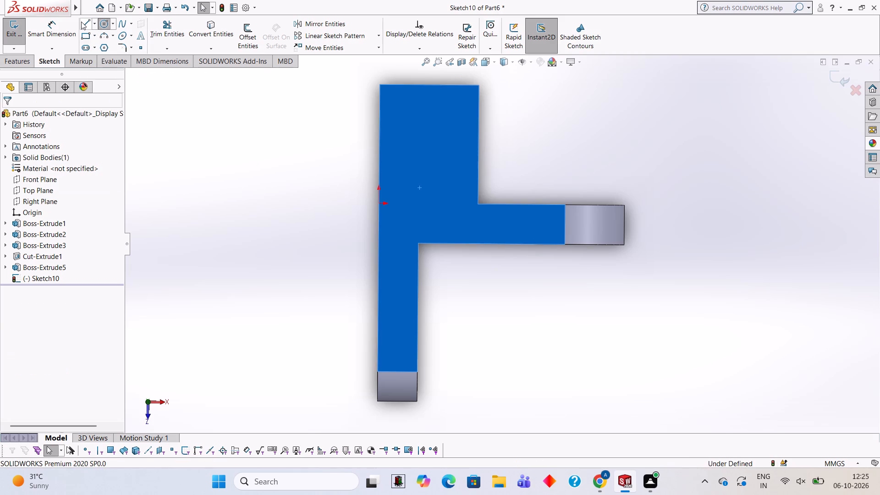
key(Escape)
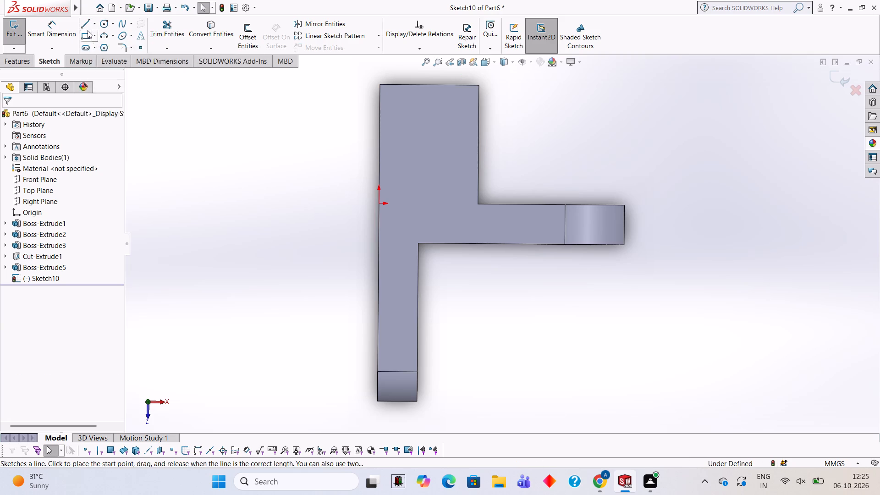
From the inner corner of the rear block and base plate, draw a 5 mm line along the plate edge and a 5 mm vertical line off its end.
click(88, 28)
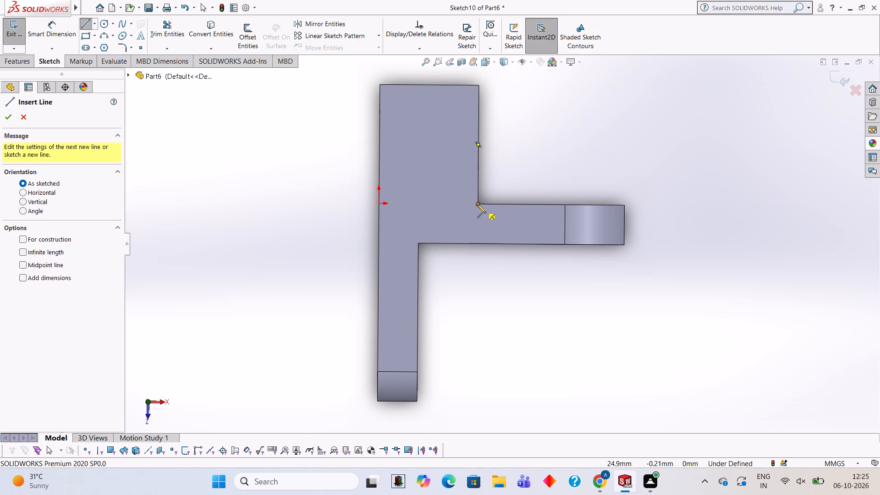
click(477, 204)
key(5)
key(Return)
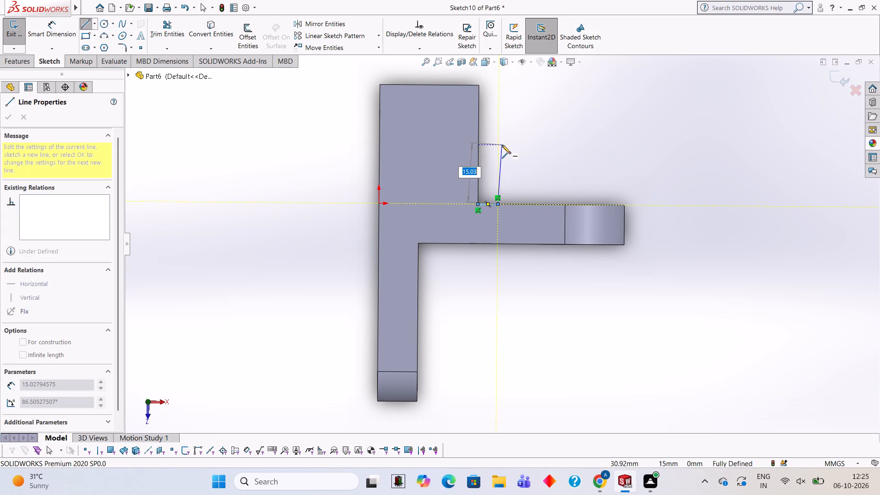
key(5)
key(Return)
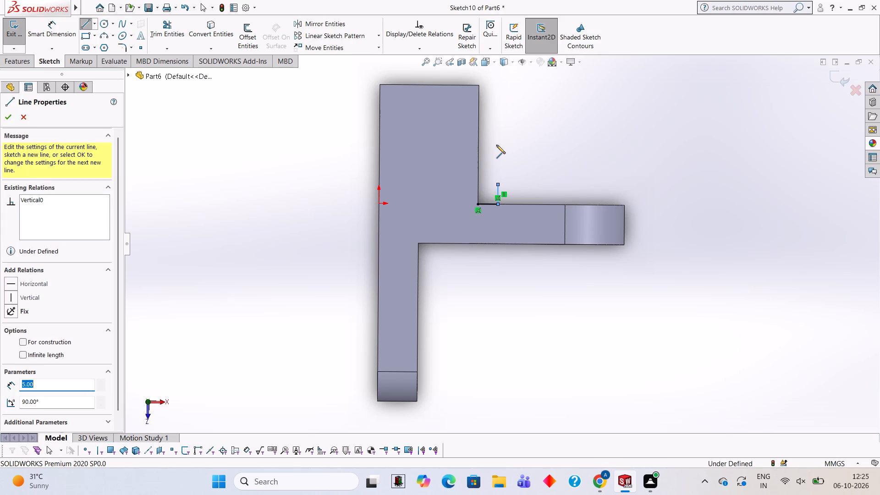
key(Escape)
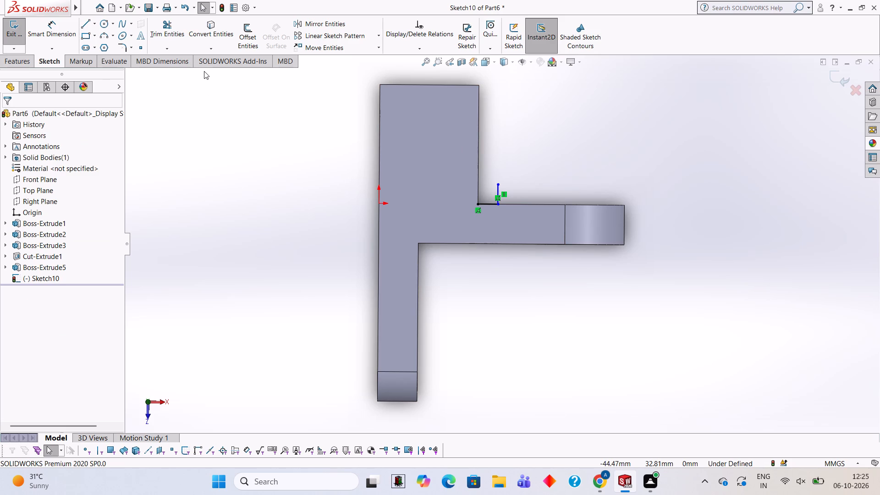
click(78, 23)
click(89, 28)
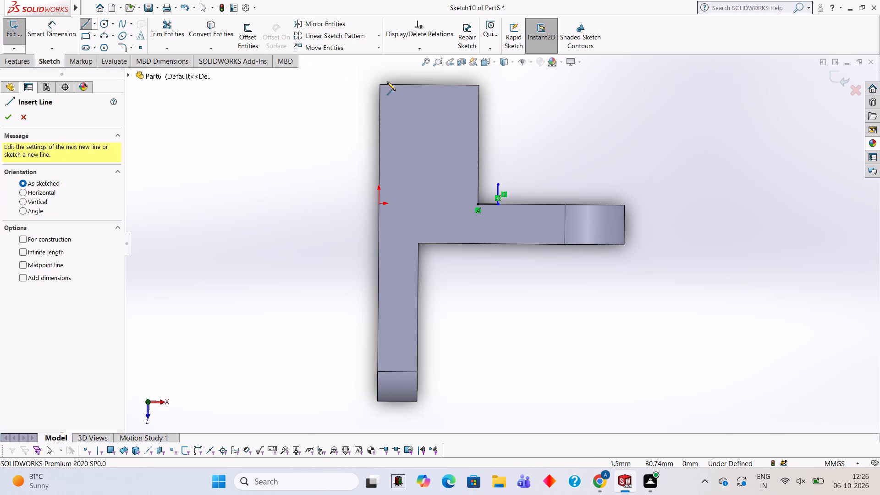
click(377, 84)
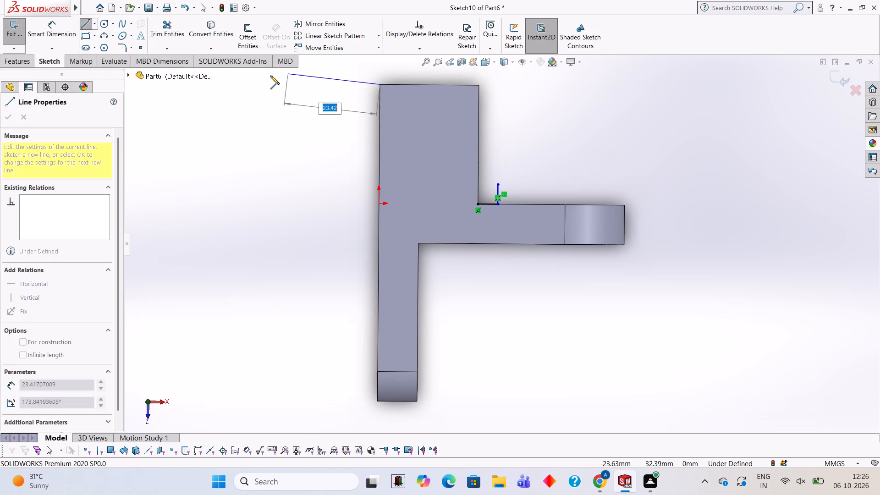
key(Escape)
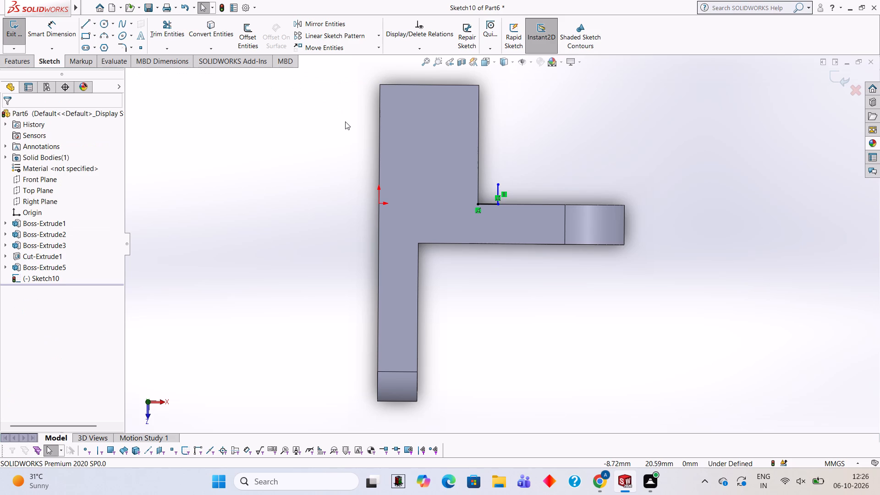
Undo the two 5 mm lines at the block's inner corner together with their sketch.
key(ctrl+z)
key(ctrl+z)
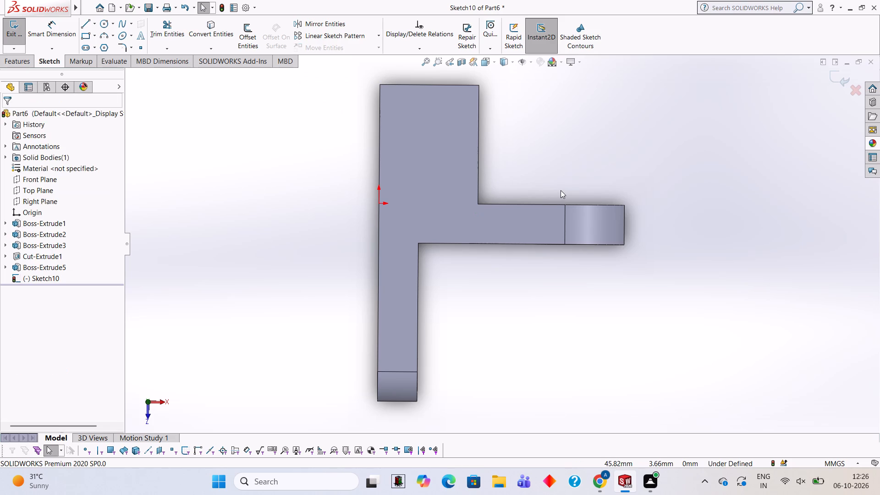
key(ctrl+y)
key(ctrl+y)
key(ctrl+y)
key(ctrl+y)
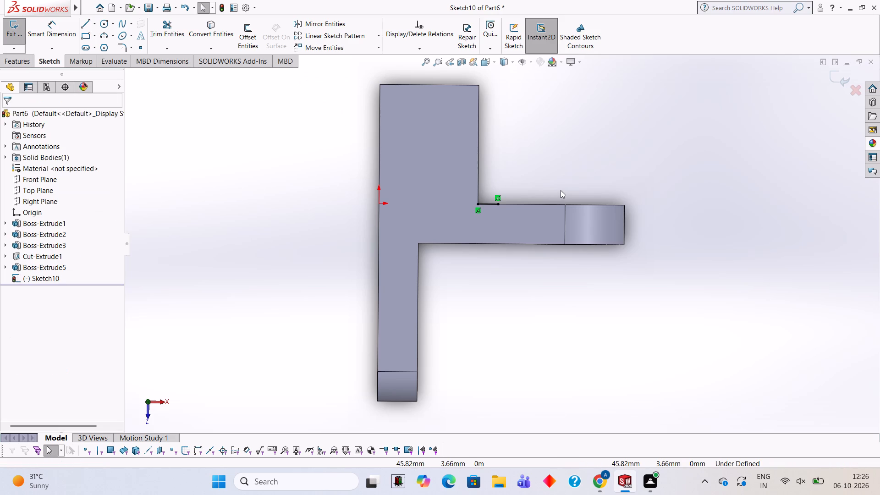
key(ctrl+y)
key(ctrl+y)
key(ctrl+y)
key(ctrl+z)
key(ctrl+z)
key(ctrl+z)
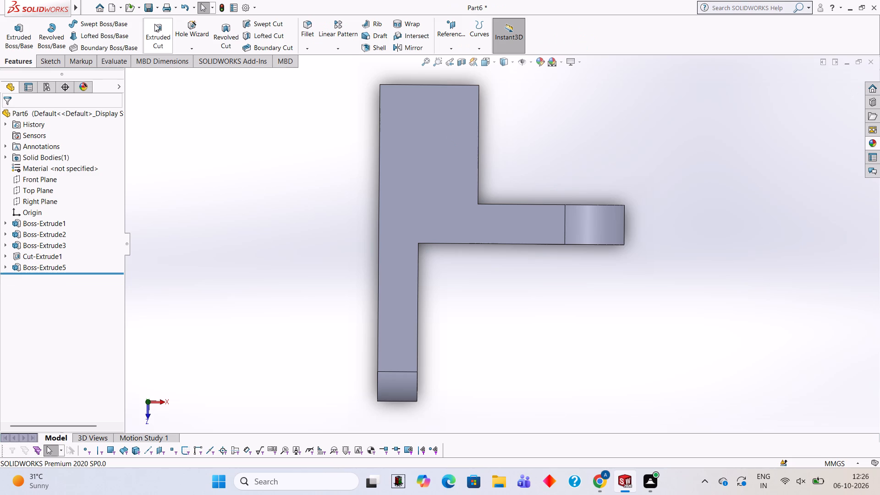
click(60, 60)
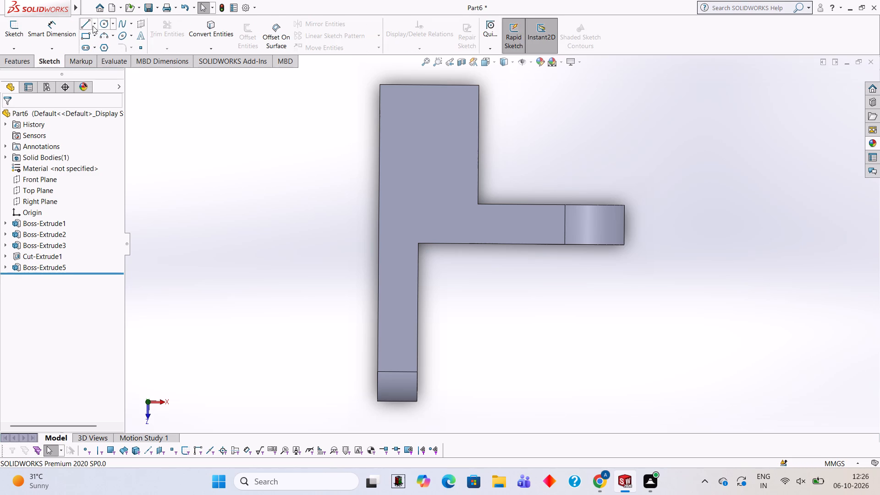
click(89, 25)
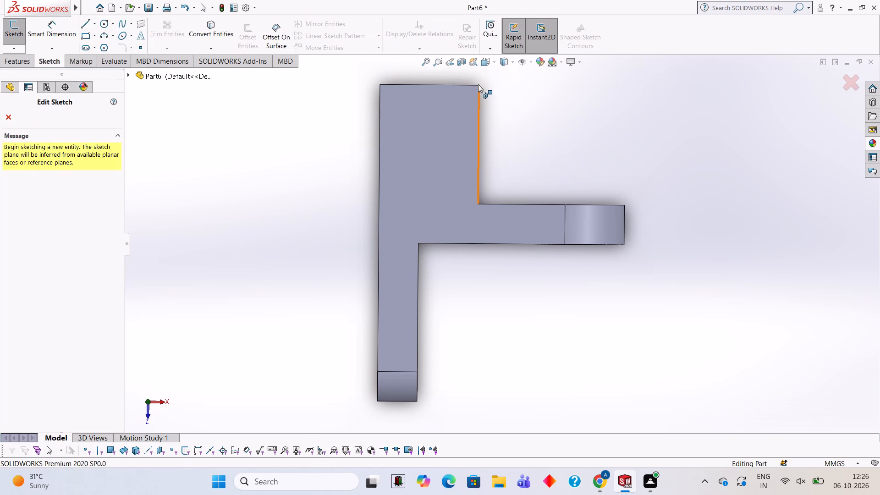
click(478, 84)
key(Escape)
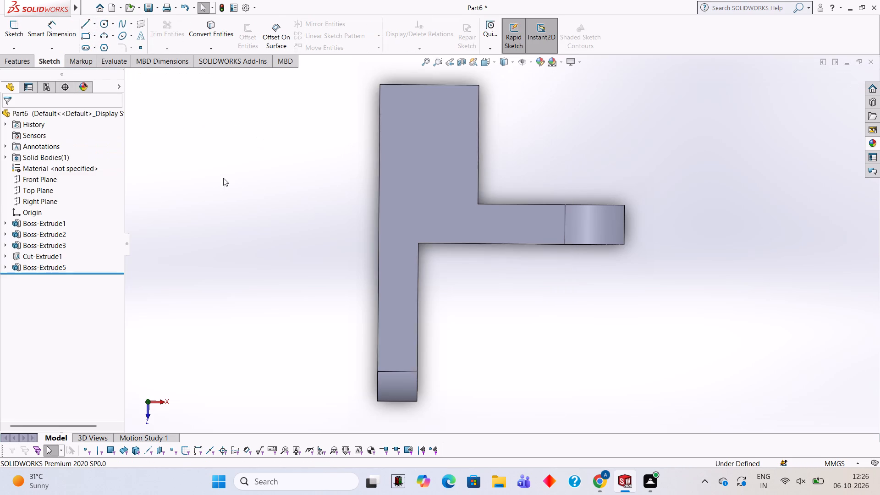
On the bracket's T-shaped top face, sketch a closed 5 mm by 30 mm line profile inside the rear block's edge on the flange side.
click(442, 153)
click(480, 129)
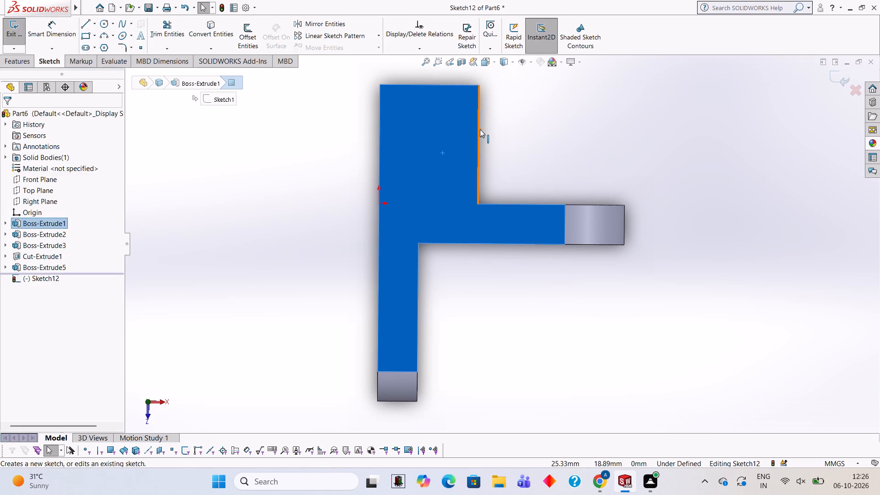
key(Escape)
click(91, 26)
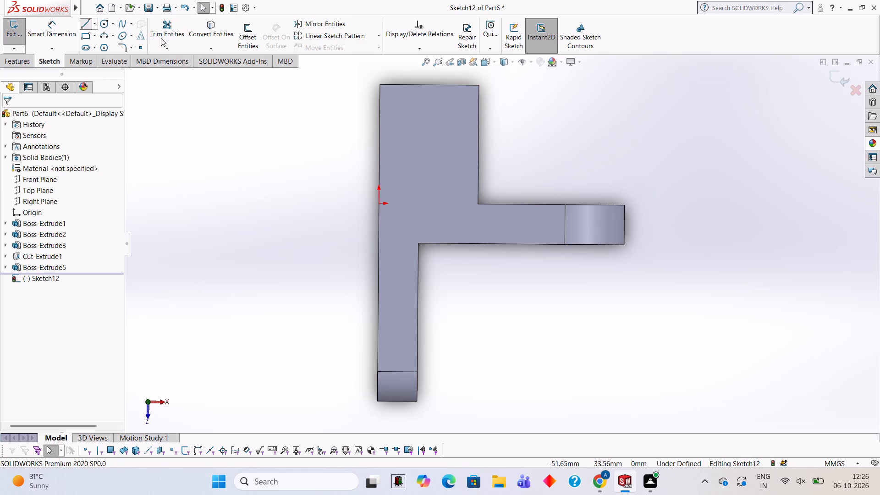
click(478, 84)
key(5)
key(Return)
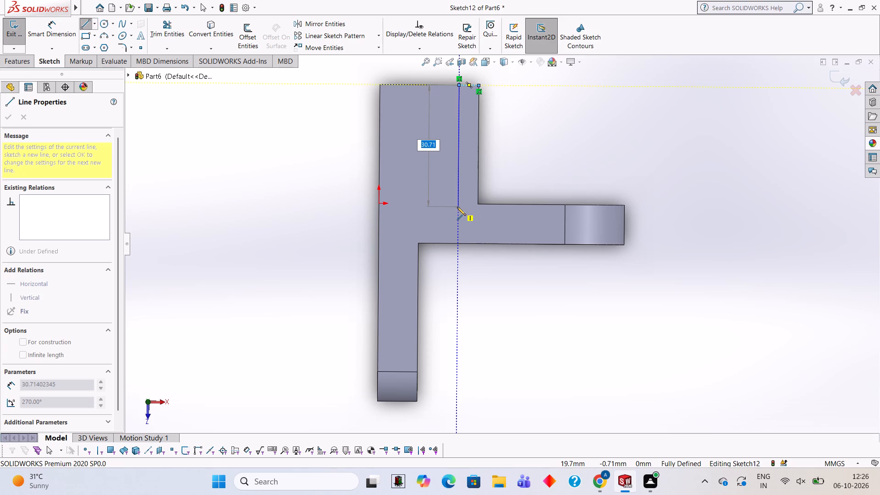
text(30)
key(Return)
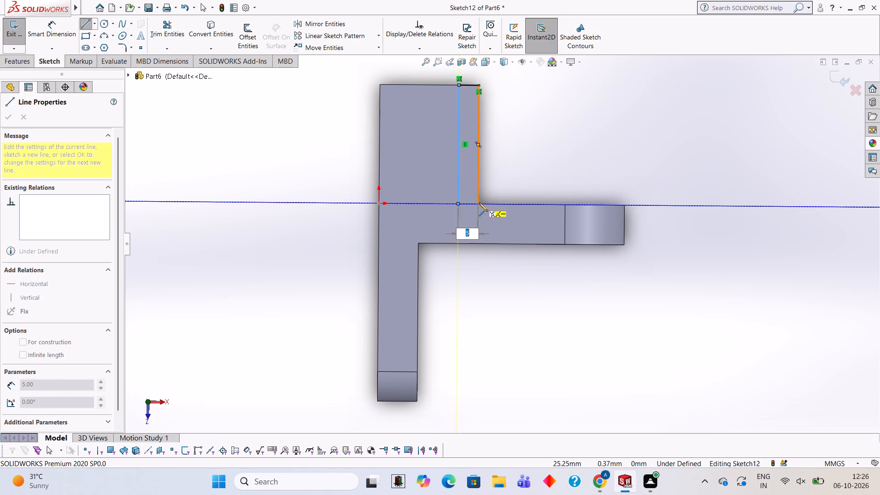
click(478, 203)
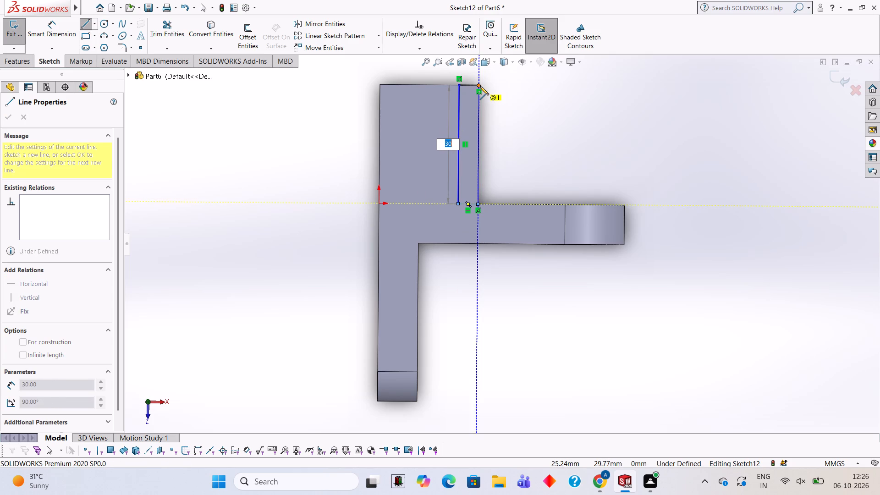
click(479, 86)
key(Escape)
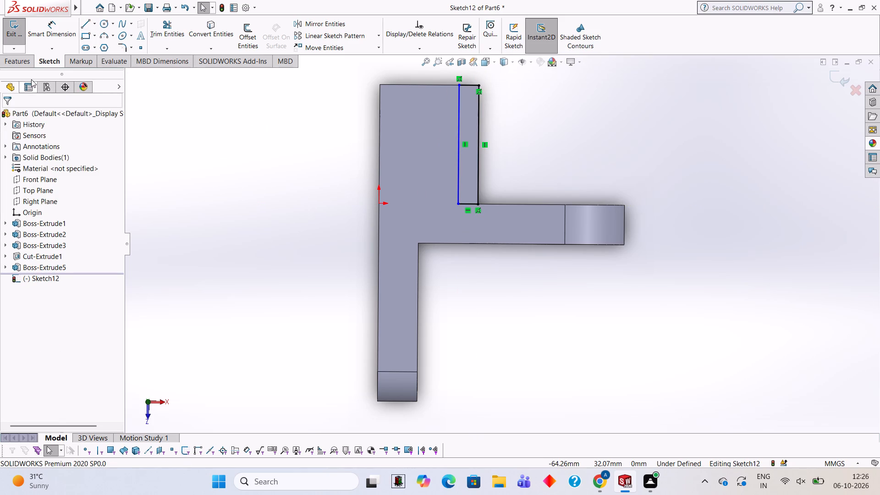
Extrude-cut the strip profile through the rear block with a blind depth of 70 mm.
click(28, 60)
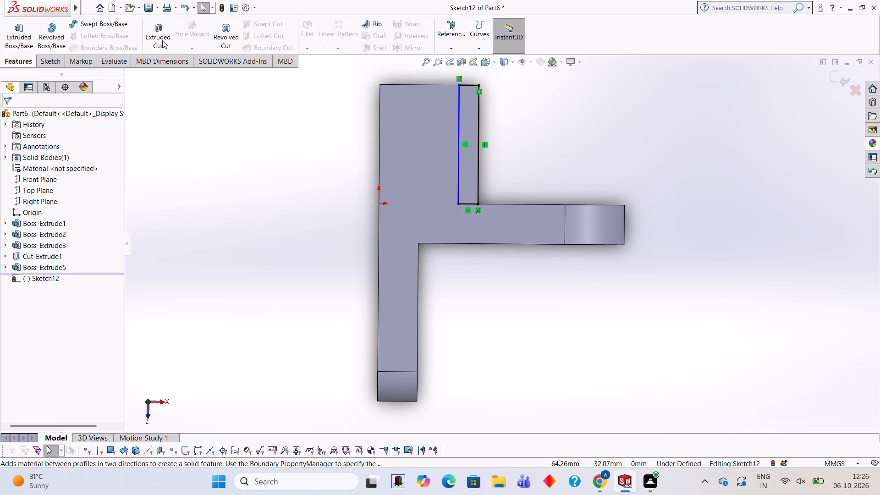
click(165, 38)
middle_drag(534, 139, 508, 141)
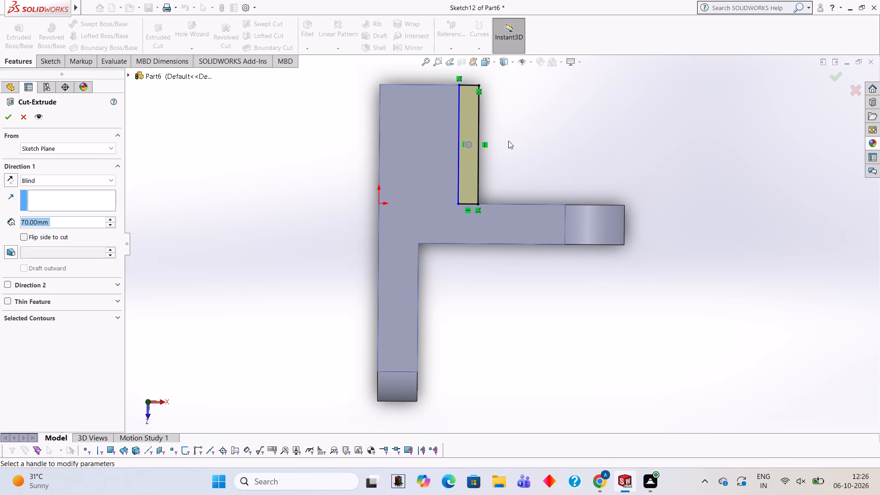
middle_drag(508, 141, 443, 139)
middle_drag(577, 287, 572, 166)
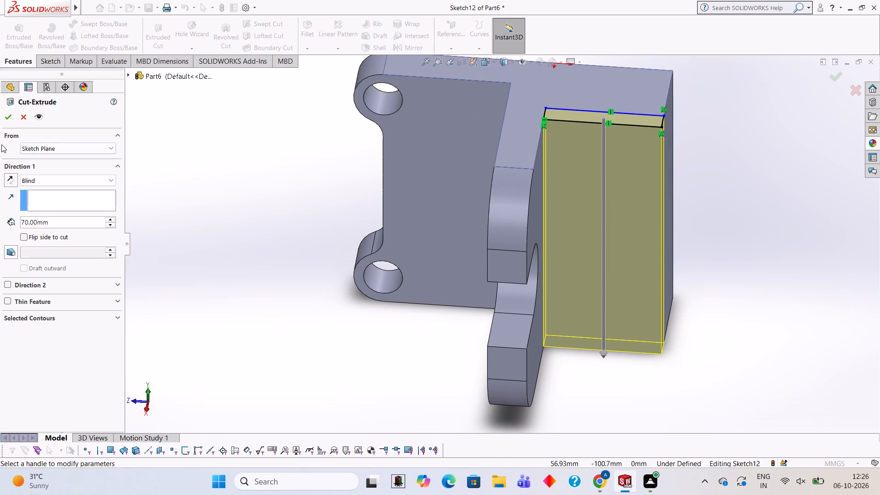
click(12, 123)
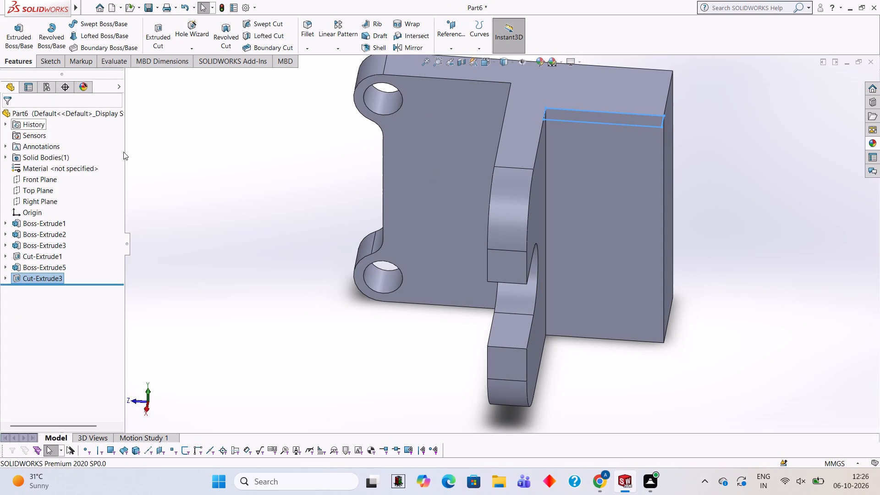
click(183, 158)
In a new sketch on the T-shaped top face, draw a 5 mm line along the plate edge from the inner corner and a 5 mm vertical line off its end.
middle_drag(429, 152, 460, 299)
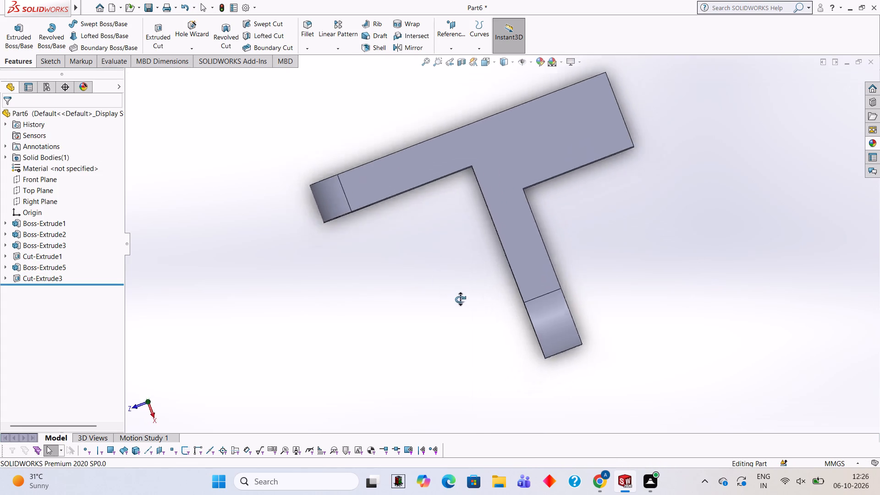
middle_drag(460, 299, 529, 338)
scroll(529, 338, up, 1)
click(437, 210)
click(476, 184)
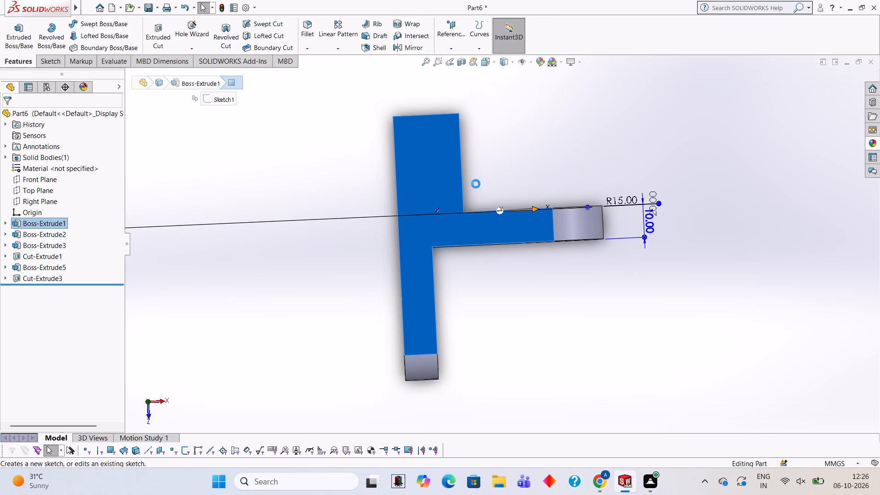
key(ctrl+8)
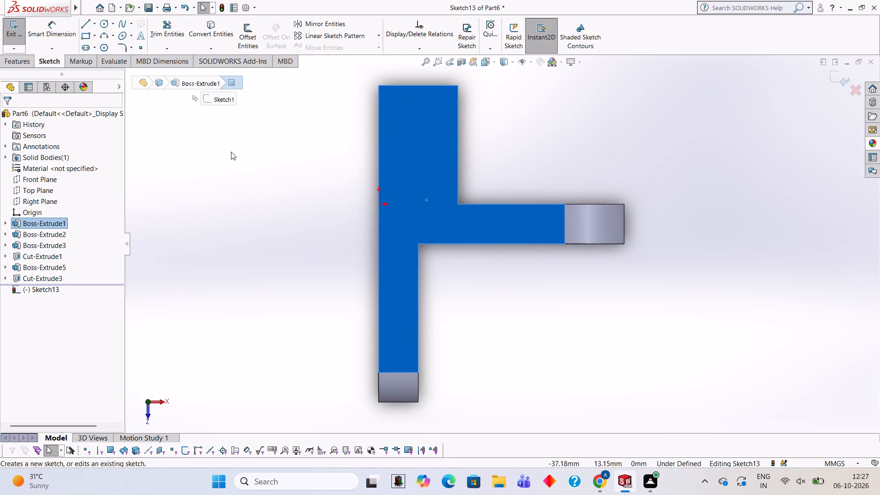
click(87, 24)
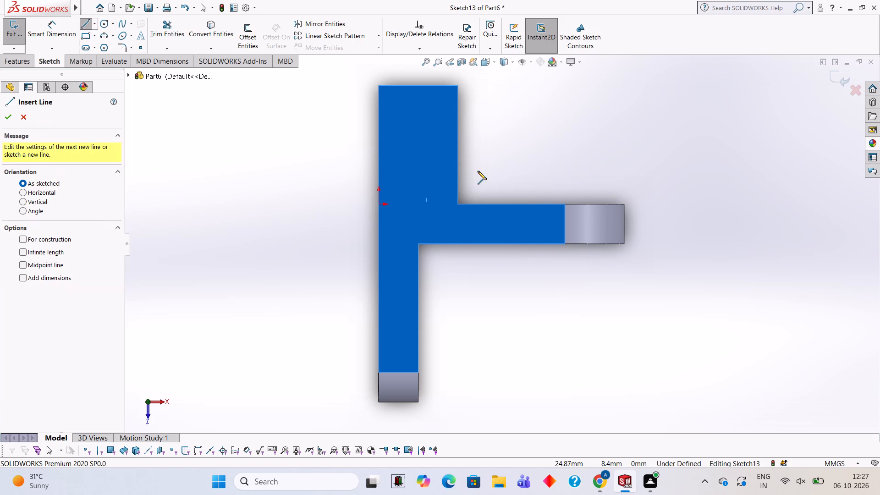
click(457, 203)
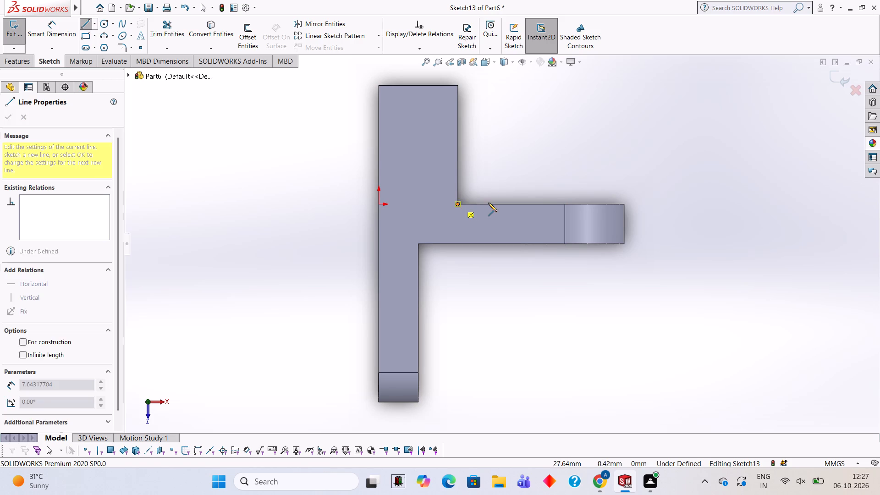
key(5)
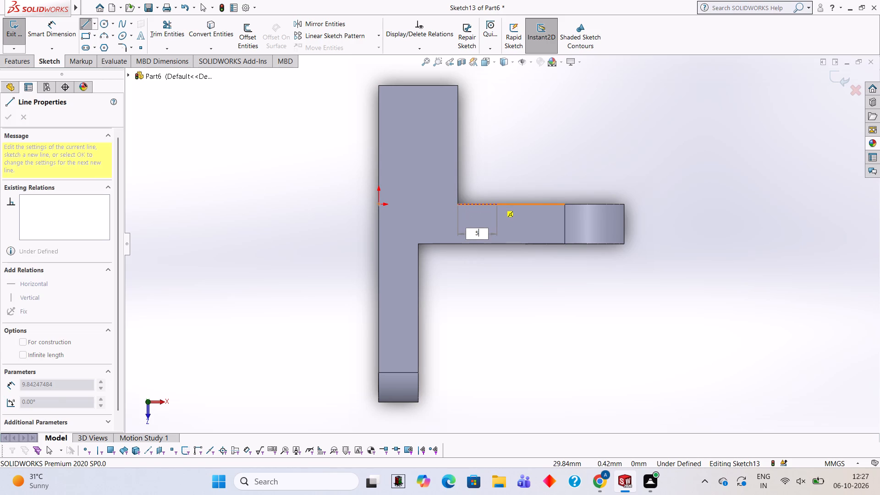
key(Return)
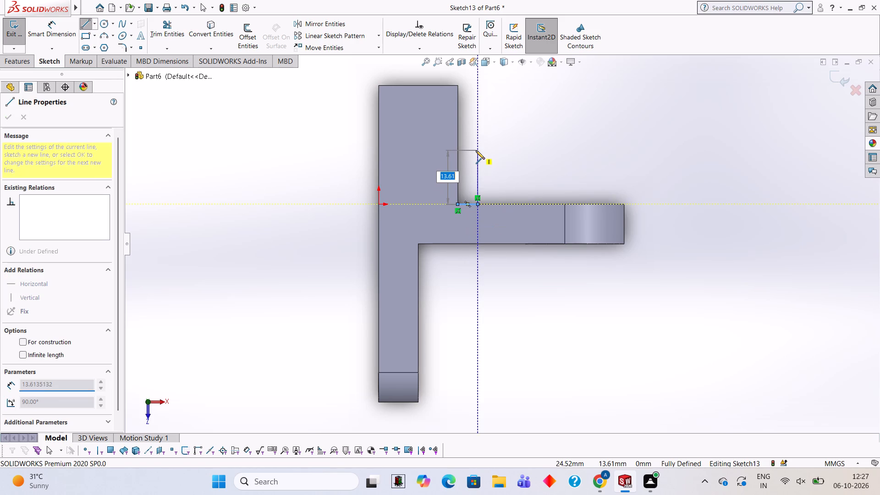
key(5)
key(Return)
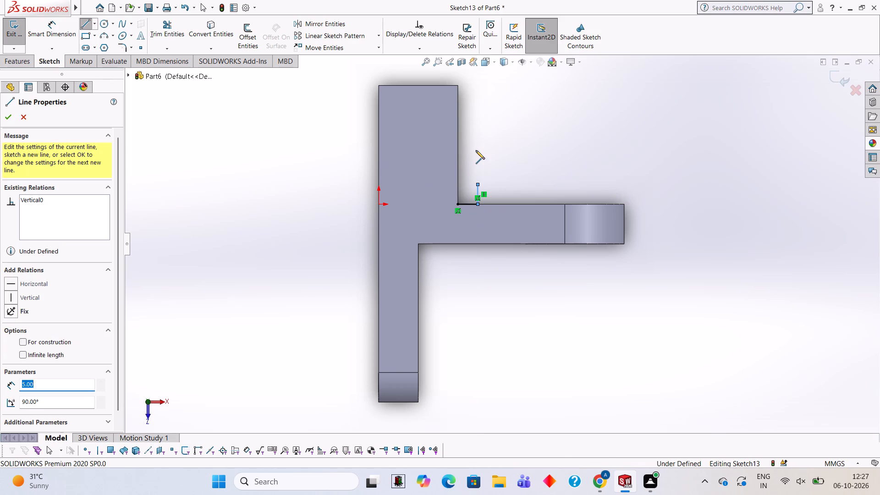
key(Escape)
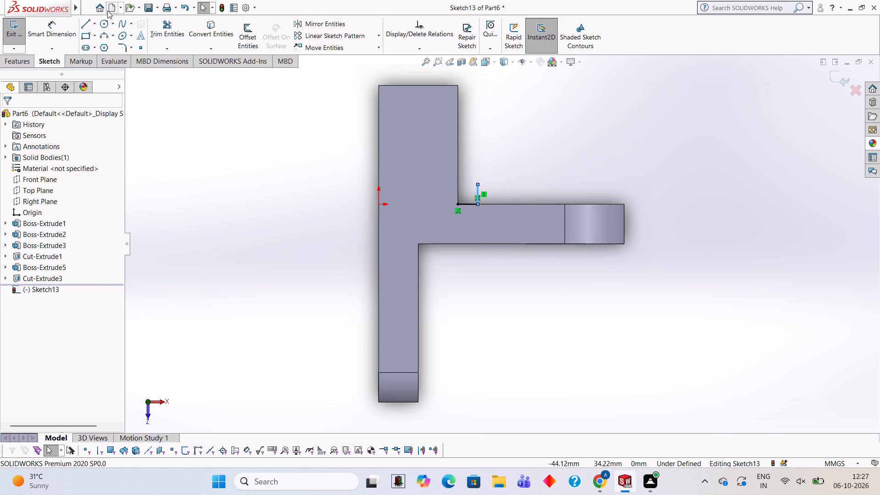
Draw a circle of radius 5 mm centred on the free end of the vertical line.
click(104, 28)
click(477, 182)
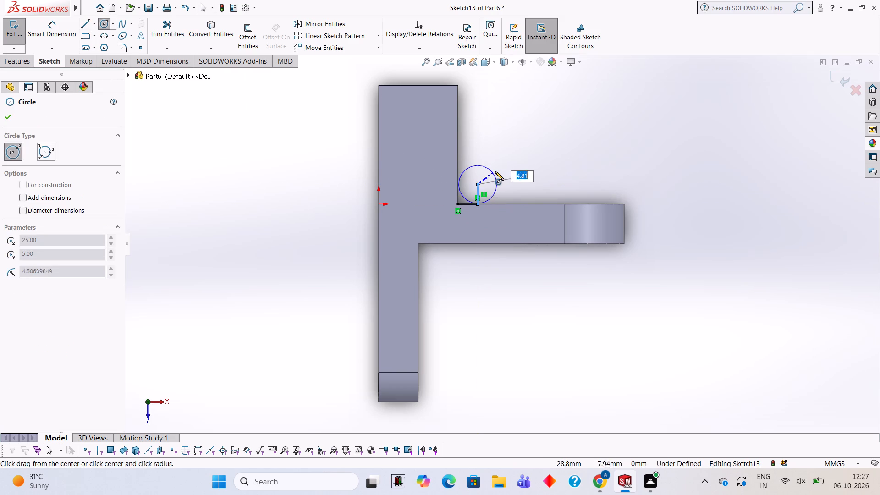
key(5)
key(Return)
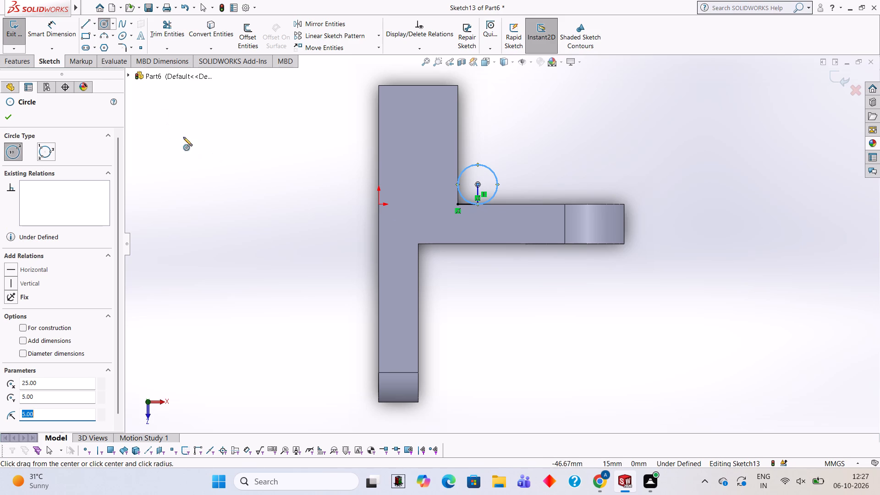
Draw a 5 mm vertical line from the inner corner along the rear block's edge to the circle.
click(156, 46)
click(179, 56)
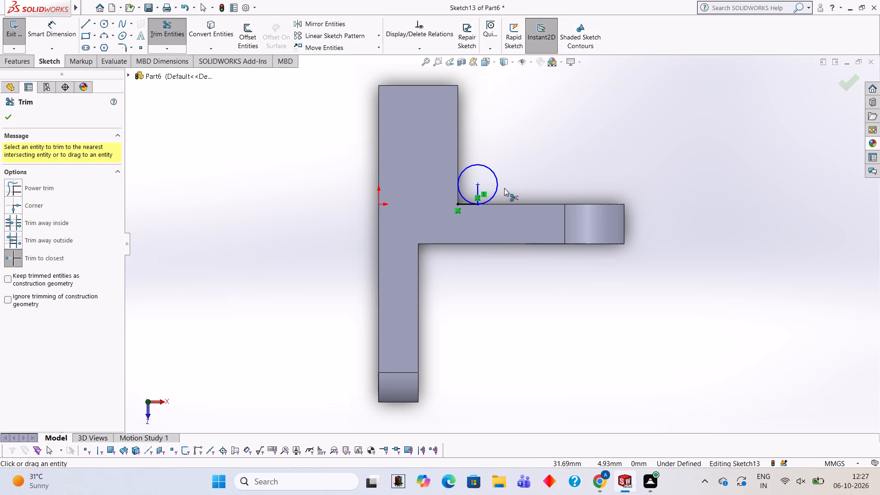
click(86, 24)
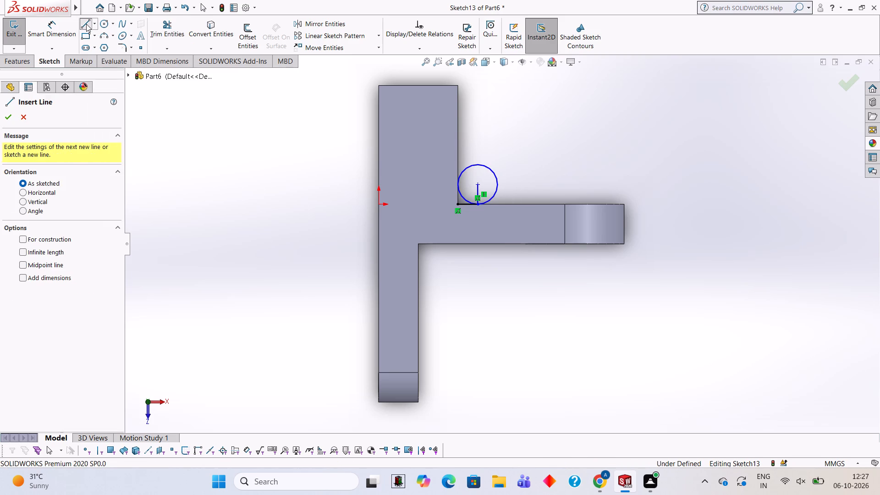
click(456, 204)
key(5)
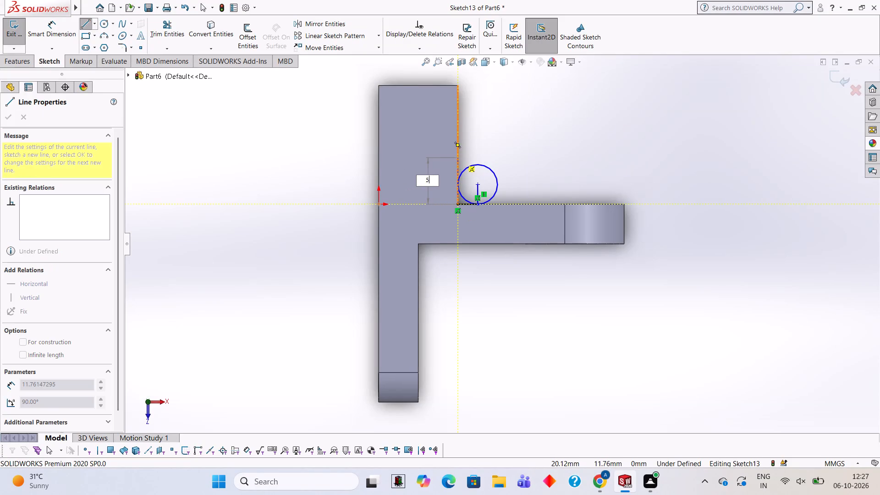
key(Return)
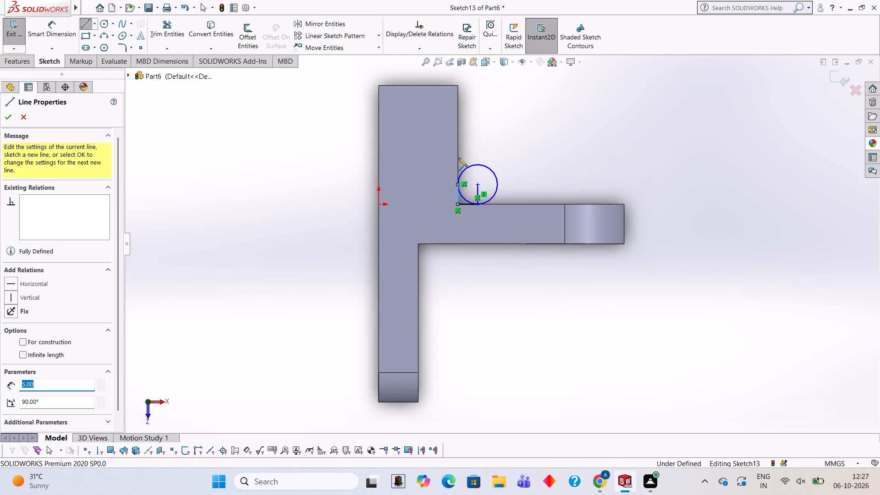
Trim the circle to the concave quarter arc at the inner corner and remove the vertical line to its centre.
click(170, 33)
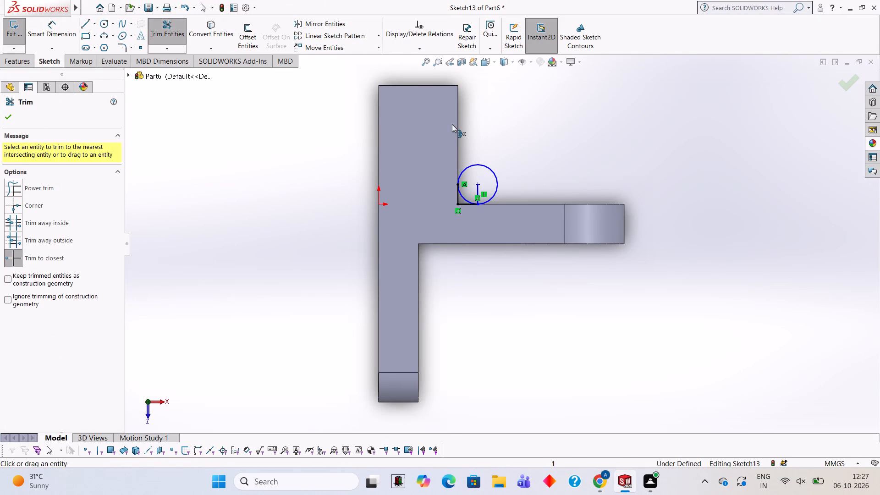
click(485, 165)
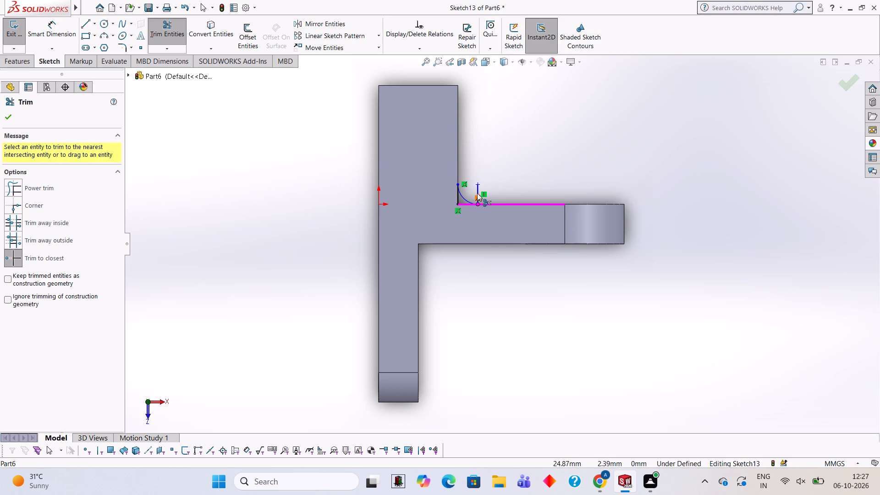
click(478, 189)
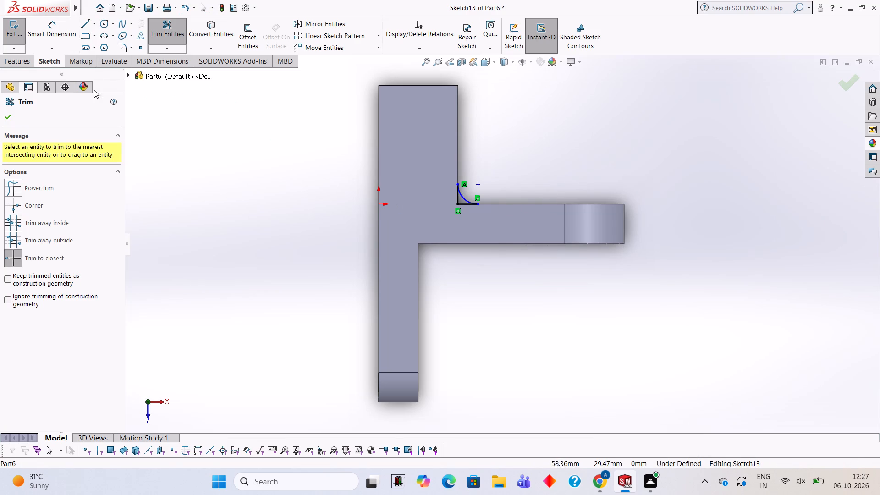
Boss-extrude the inner-corner fillet profile blind 70 mm, reversed so that it runs along the rear block and merges with the body.
click(28, 64)
click(29, 35)
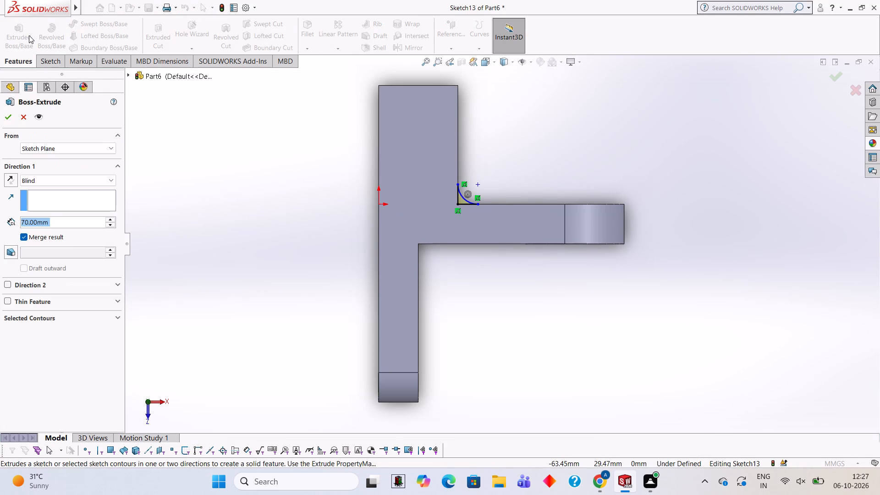
middle_drag(675, 219, 582, 151)
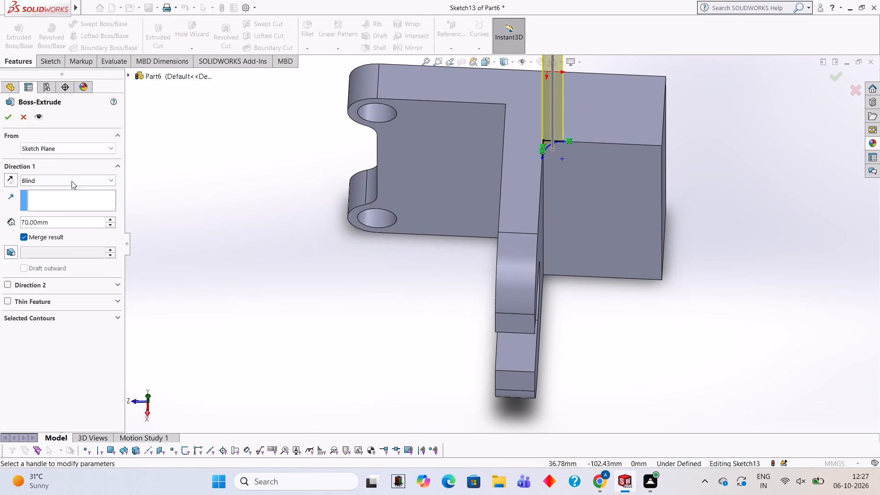
click(9, 180)
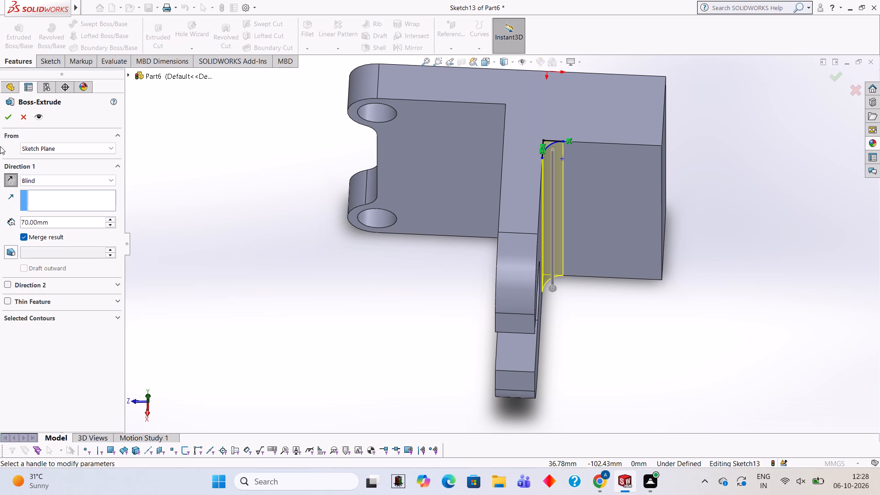
click(8, 112)
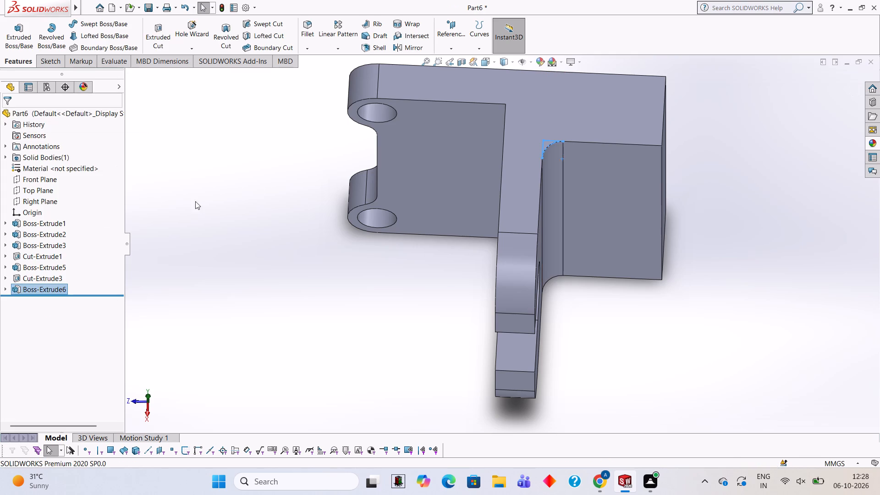
click(205, 203)
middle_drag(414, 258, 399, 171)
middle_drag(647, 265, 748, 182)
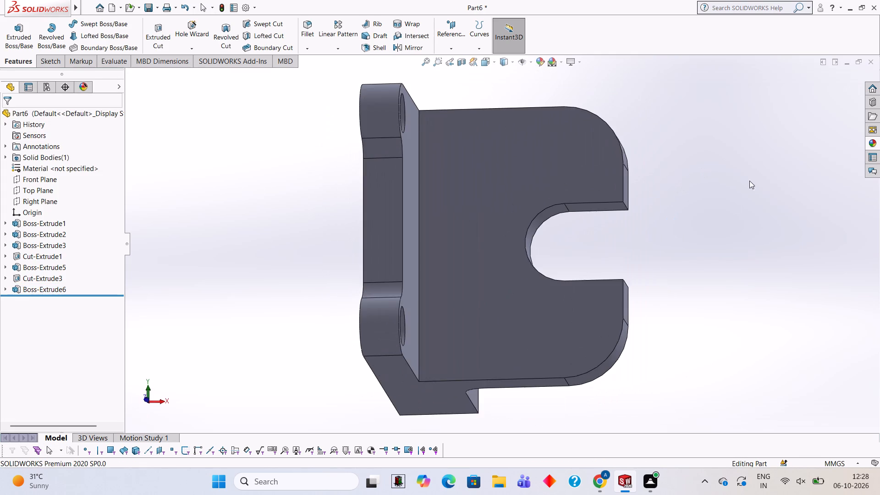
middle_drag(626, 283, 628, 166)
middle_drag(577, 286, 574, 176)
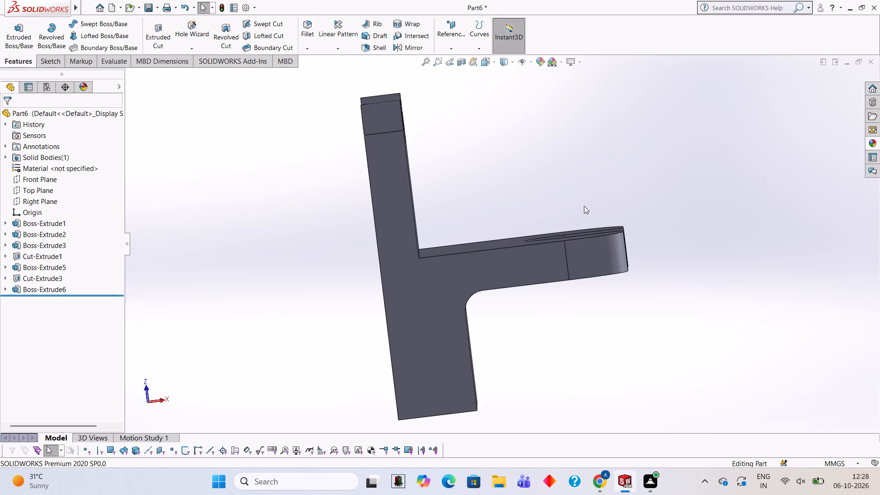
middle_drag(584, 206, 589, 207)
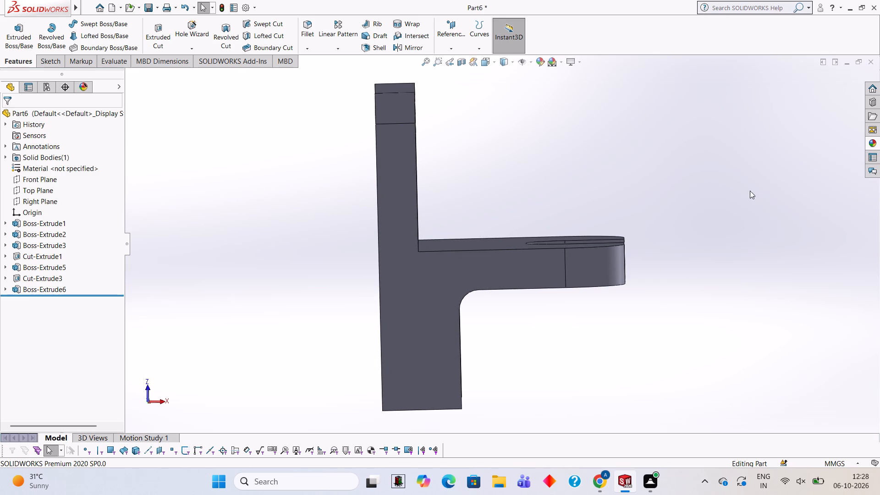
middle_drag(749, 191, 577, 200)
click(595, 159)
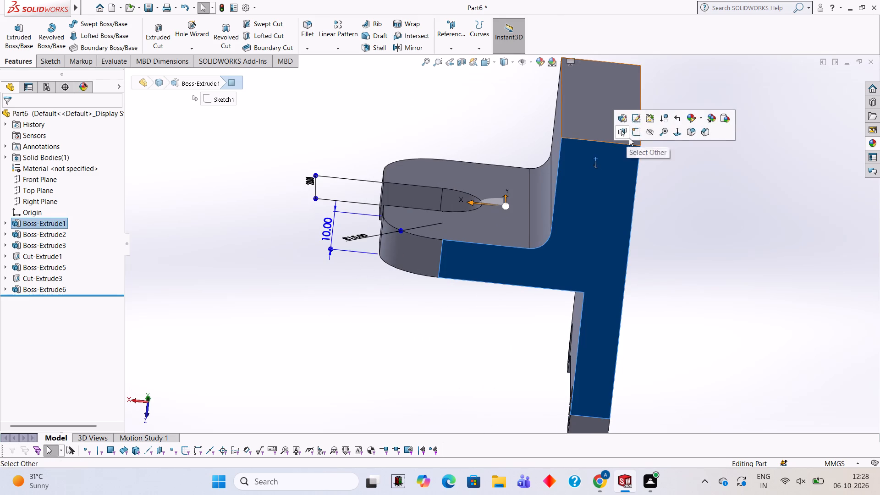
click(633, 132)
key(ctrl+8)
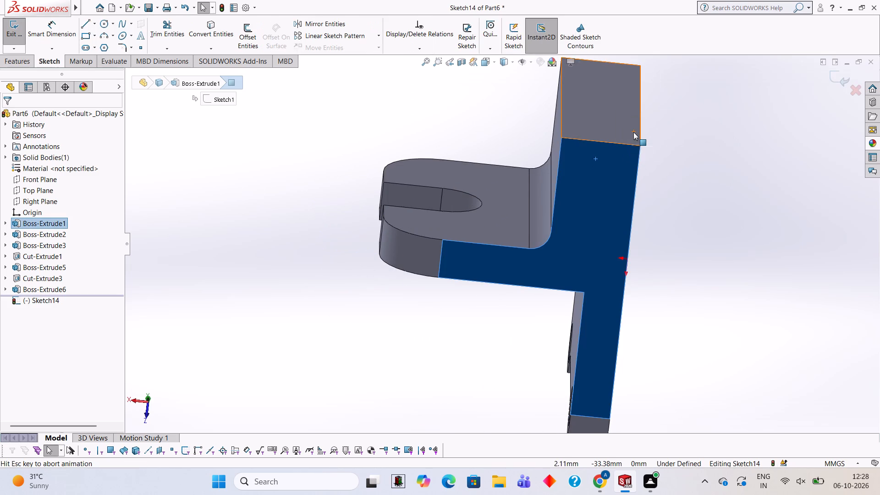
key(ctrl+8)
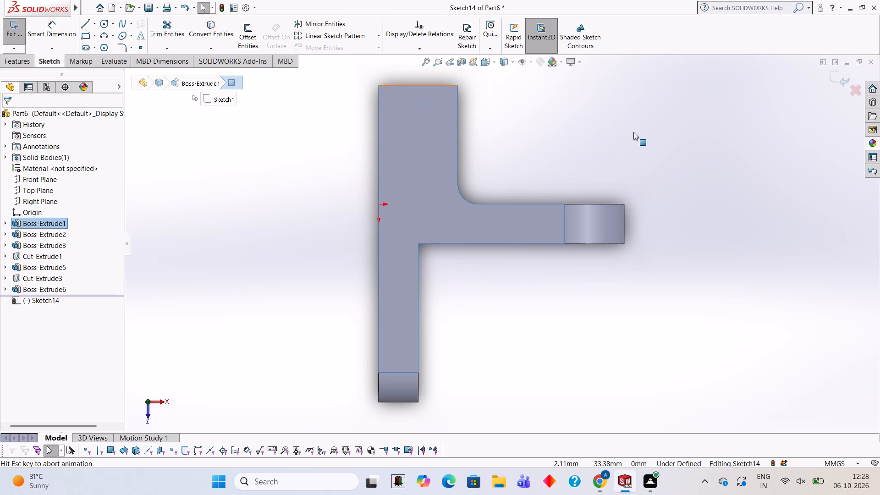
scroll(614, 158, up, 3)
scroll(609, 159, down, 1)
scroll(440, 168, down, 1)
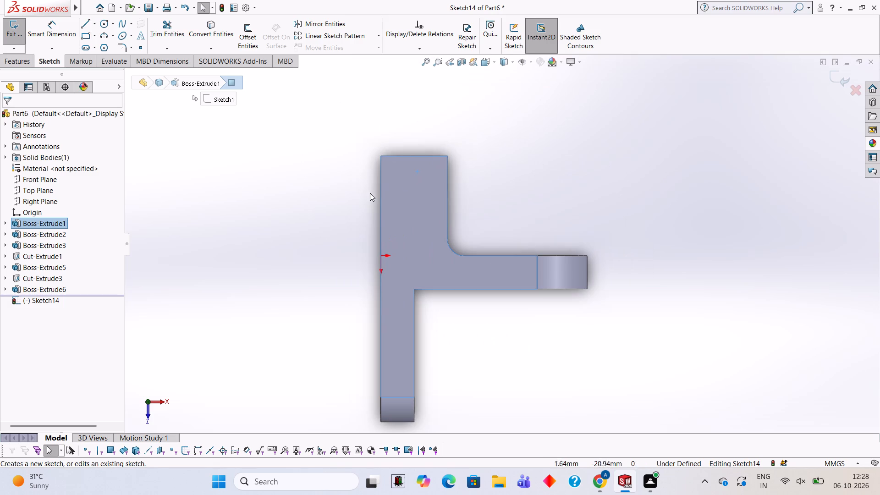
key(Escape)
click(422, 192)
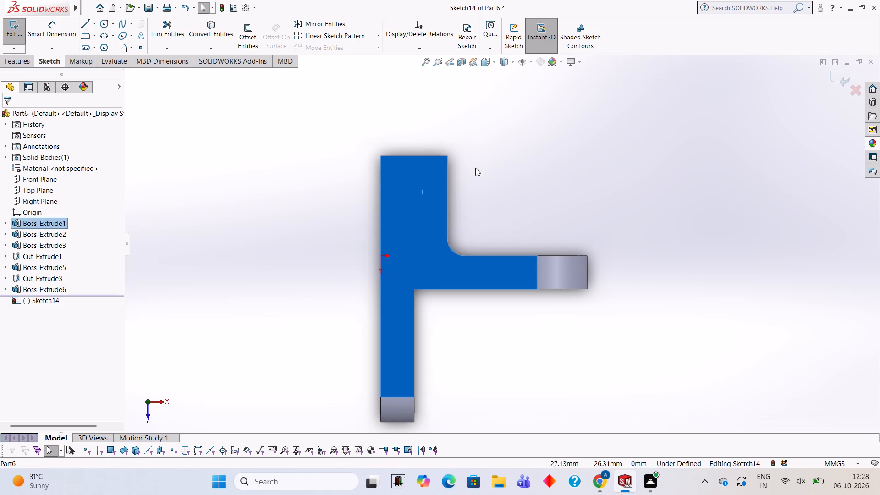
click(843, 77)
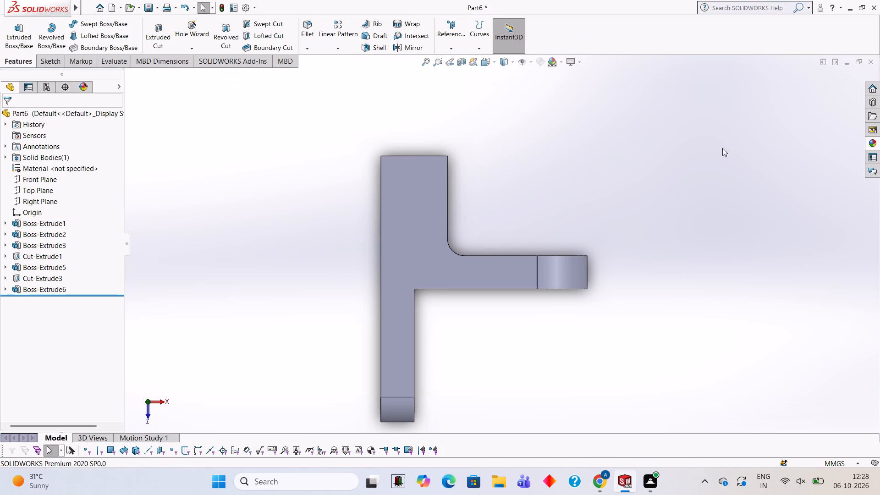
Open a new sketch on the T-shaped top face.
click(403, 187)
click(443, 160)
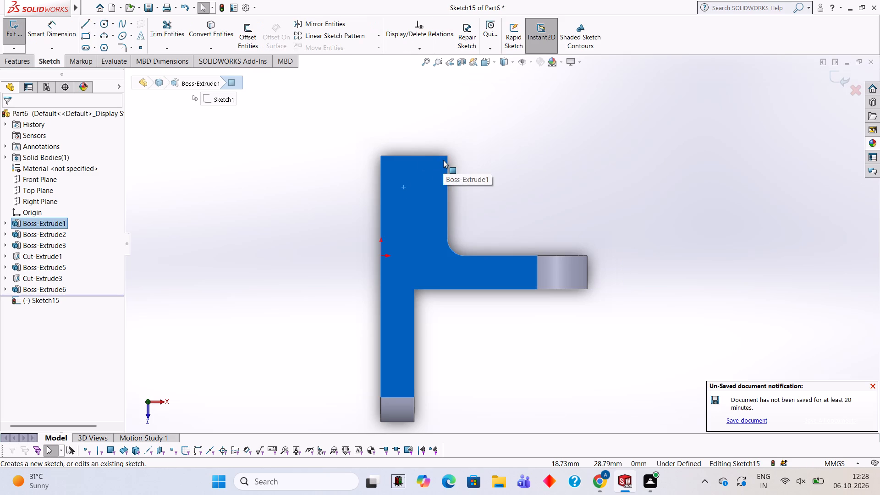
key(Escape)
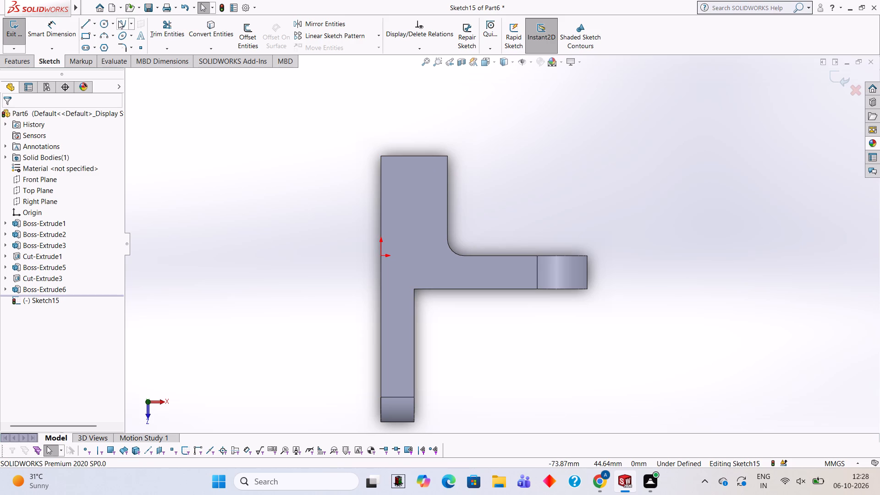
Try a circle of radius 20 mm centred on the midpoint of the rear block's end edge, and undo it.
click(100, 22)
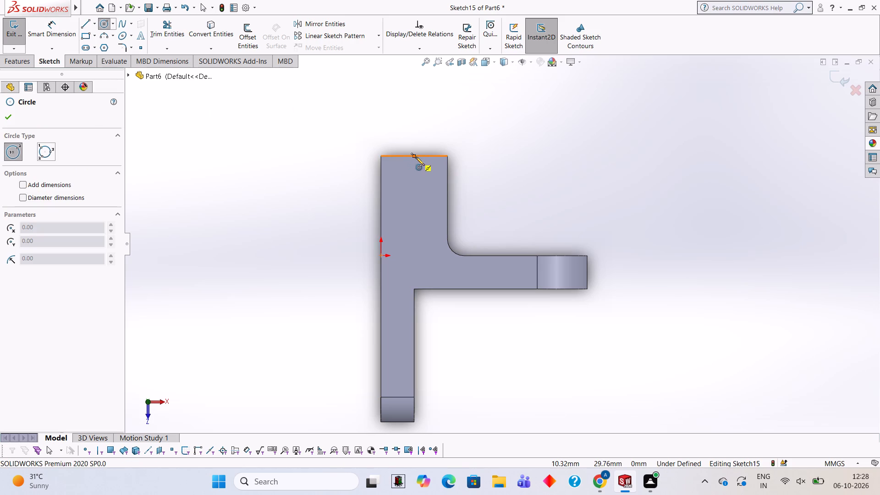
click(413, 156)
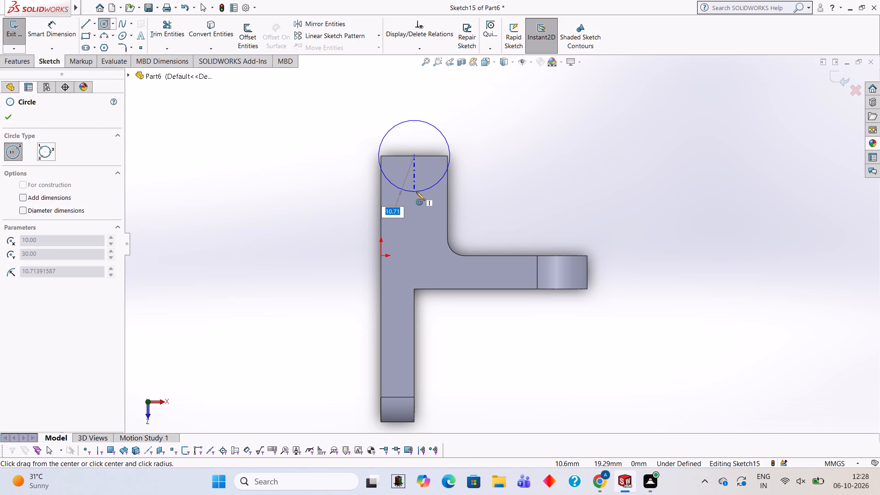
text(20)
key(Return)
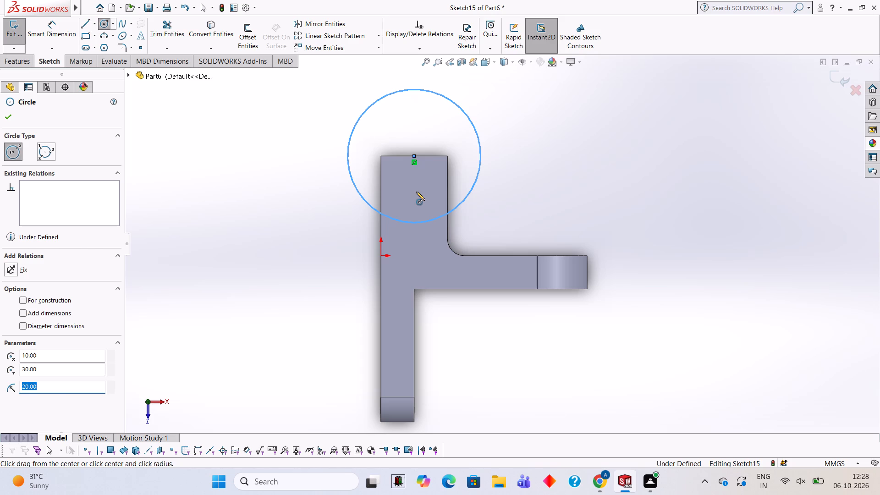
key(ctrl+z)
Draw a circle of radius 10 mm centred on the midpoint of the rear block's end edge.
click(107, 27)
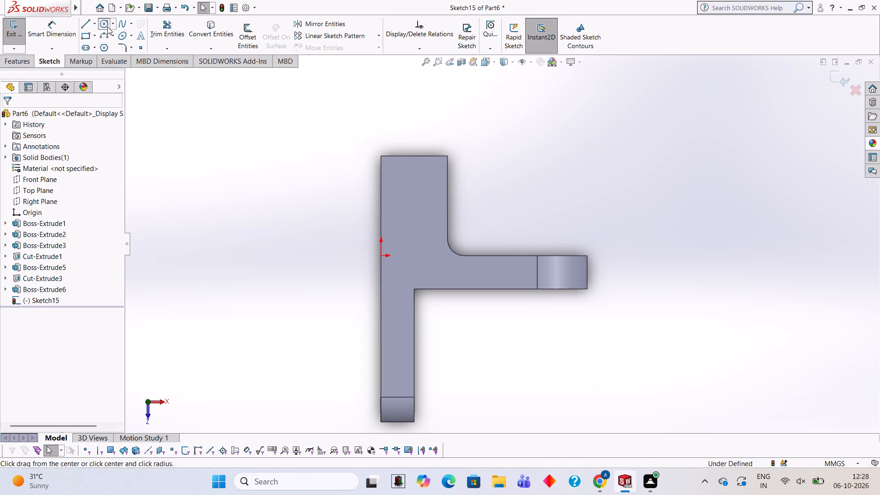
click(413, 157)
text(10)
key(Return)
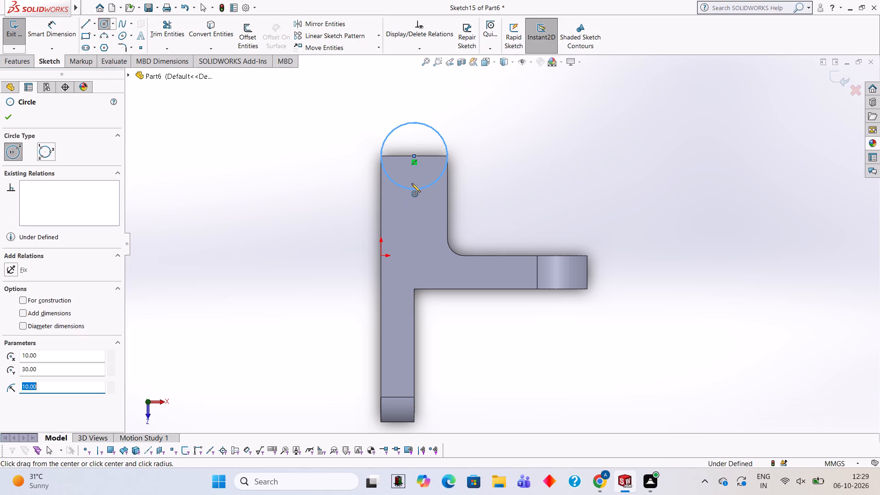
Draw a line along the block's full end edge and trim away the circle's half inside the block, leaving a closed semicircle.
click(85, 19)
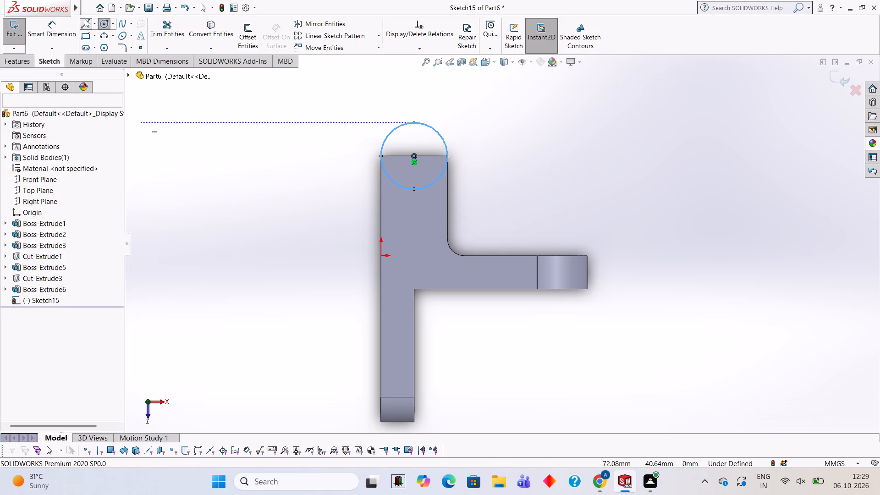
click(380, 157)
click(448, 157)
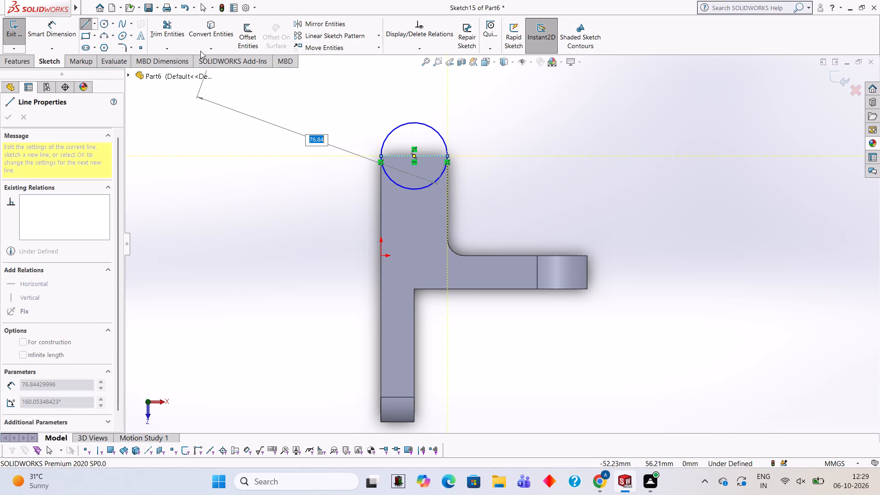
click(176, 30)
click(434, 181)
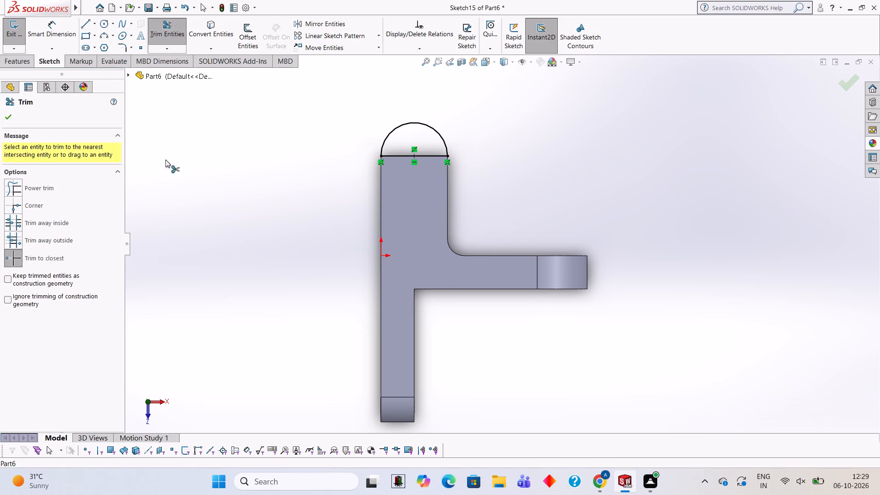
Boss-extrude the semicircle blind 70 mm, reversed so that it rounds the rear block's end over its full height, merged with the body.
click(27, 58)
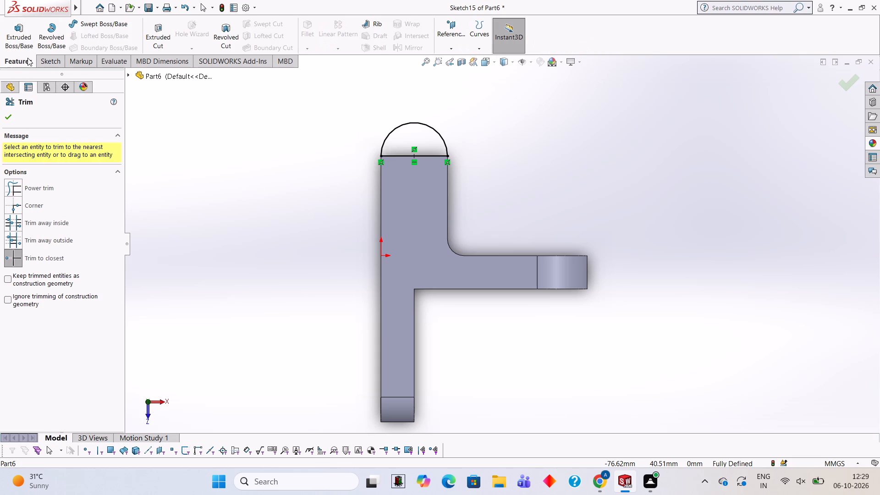
click(23, 44)
middle_drag(287, 141, 331, 193)
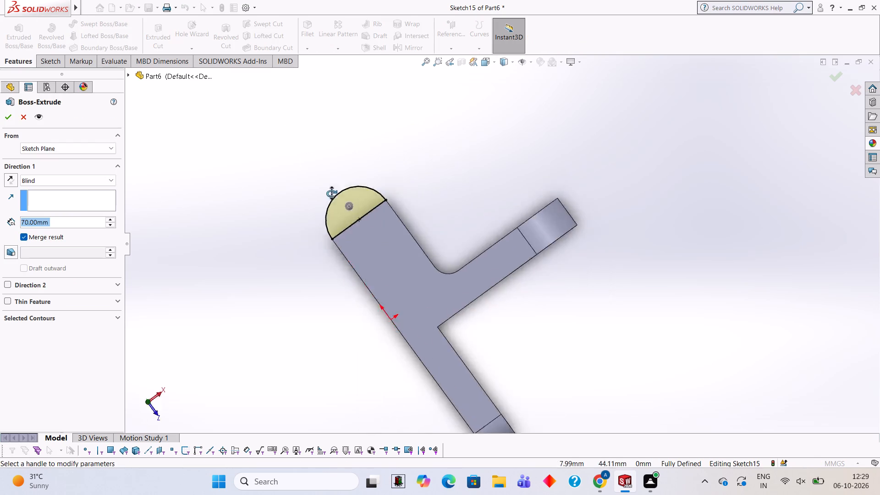
middle_drag(331, 193, 368, 156)
click(11, 173)
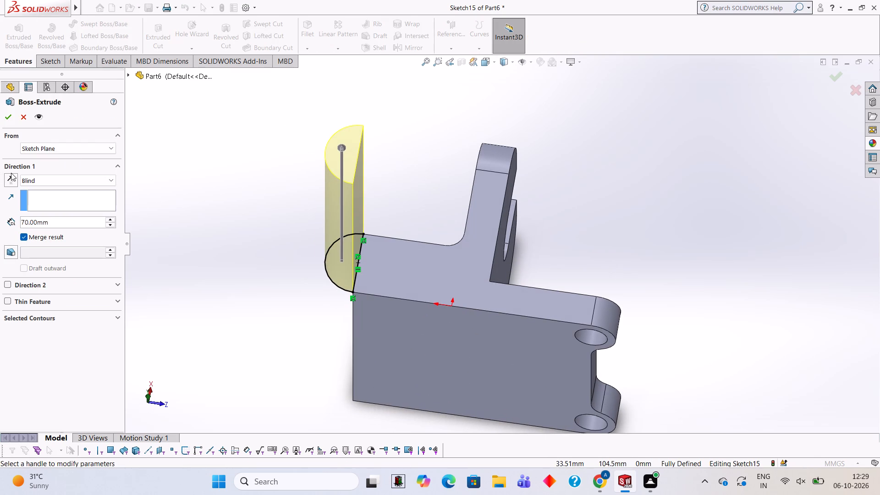
click(11, 183)
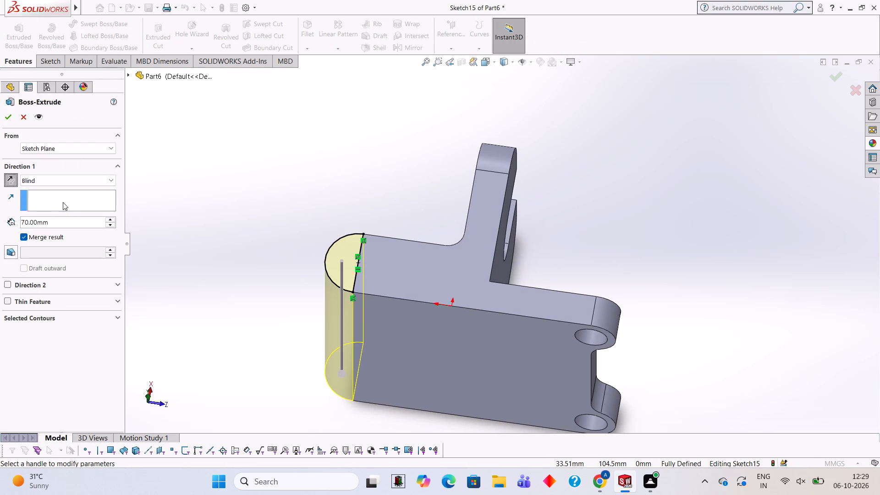
middle_drag(271, 280, 319, 168)
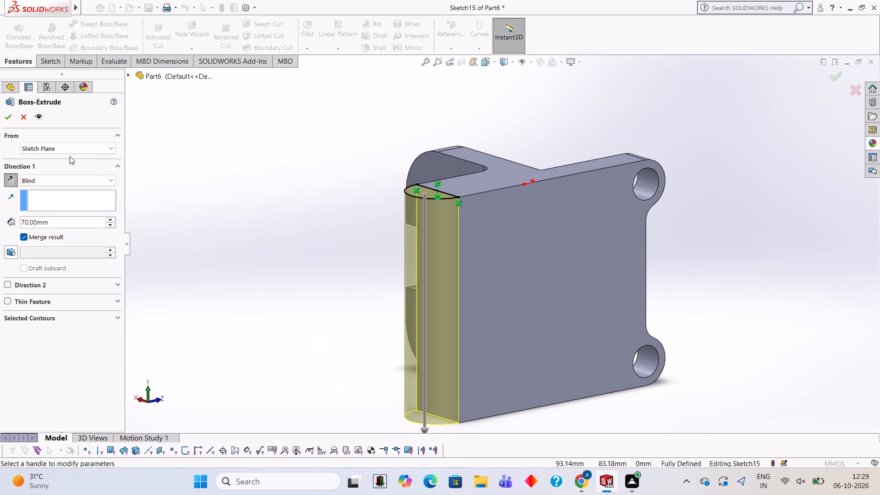
click(6, 119)
click(186, 173)
Start a sketch on the bracket's top face and draw a 7.5 mm radius circle concentric with the rear block's rounded end.
middle_drag(286, 189, 287, 283)
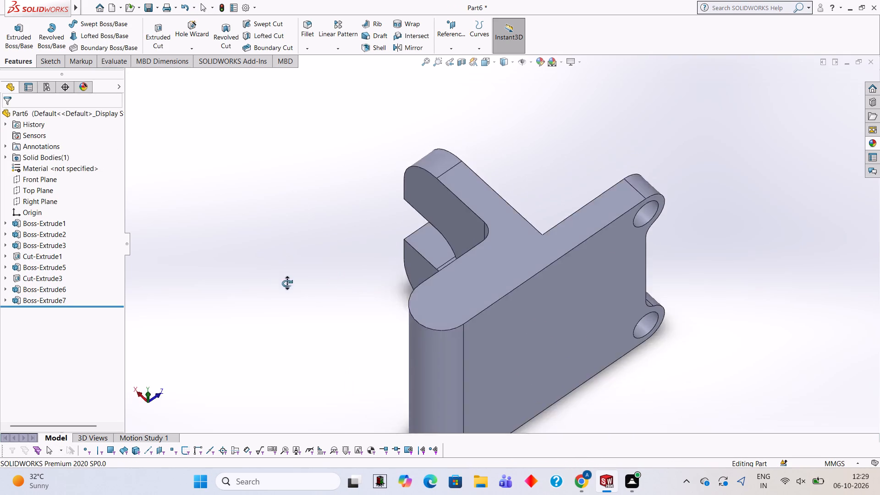
middle_drag(287, 283, 218, 236)
middle_drag(456, 222, 399, 333)
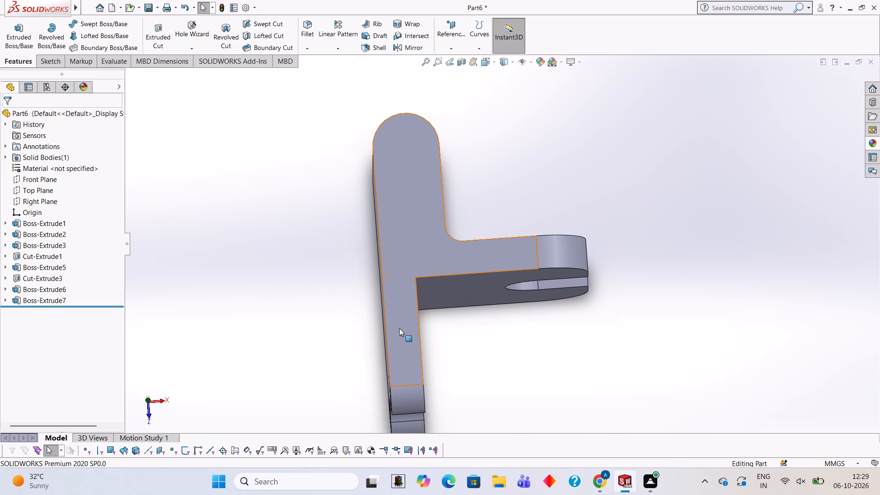
click(411, 165)
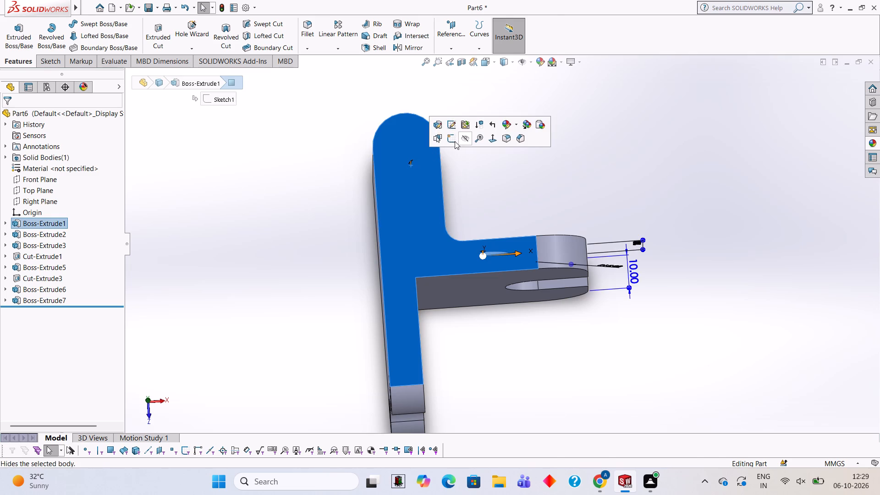
click(455, 141)
key(ctrl+8)
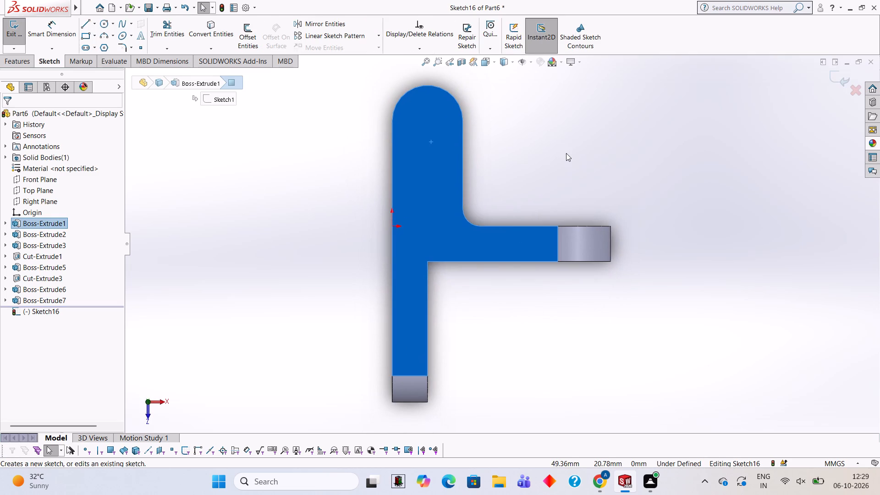
click(101, 21)
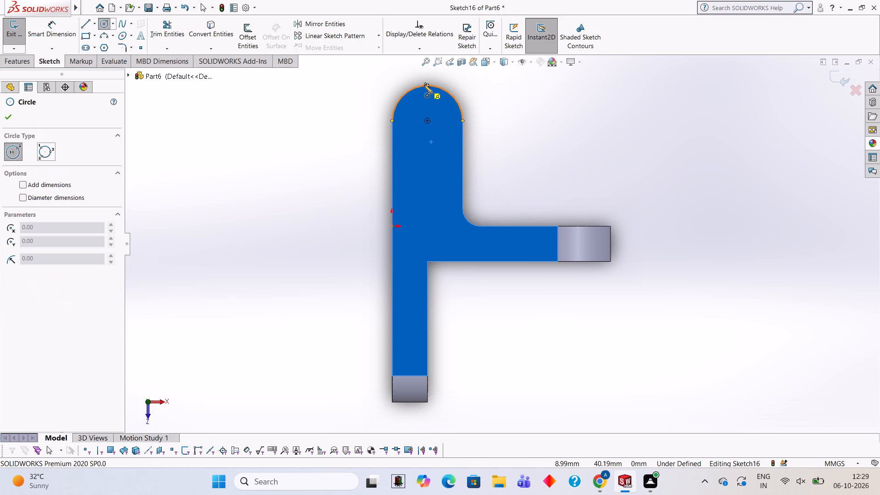
click(428, 121)
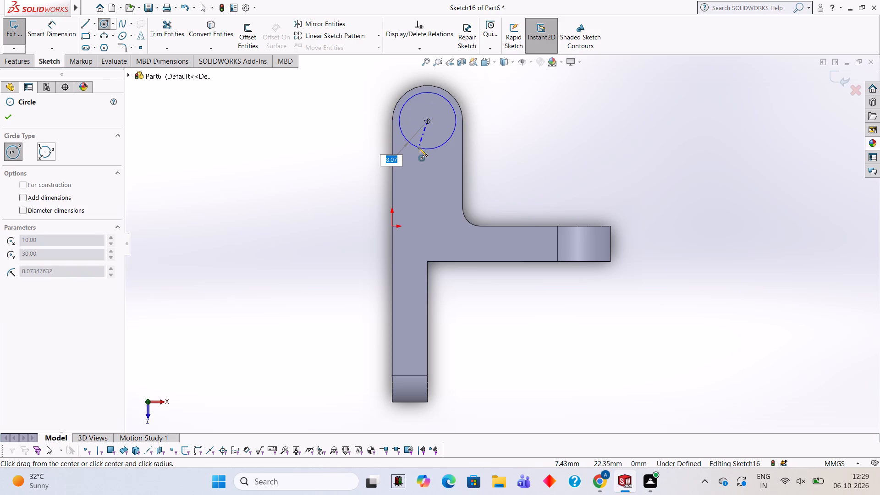
text(7.5)
key(Return)
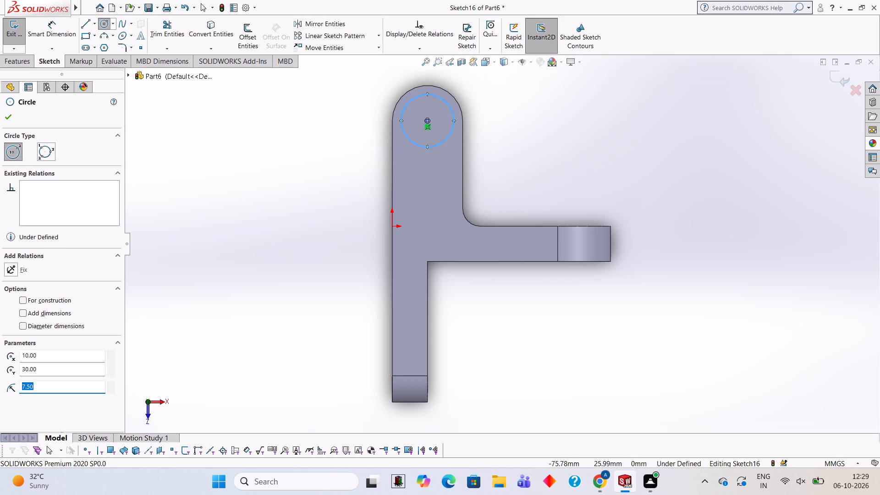
Extrude-cut the circle blind 70 mm down through the rear block's rounded end.
click(11, 65)
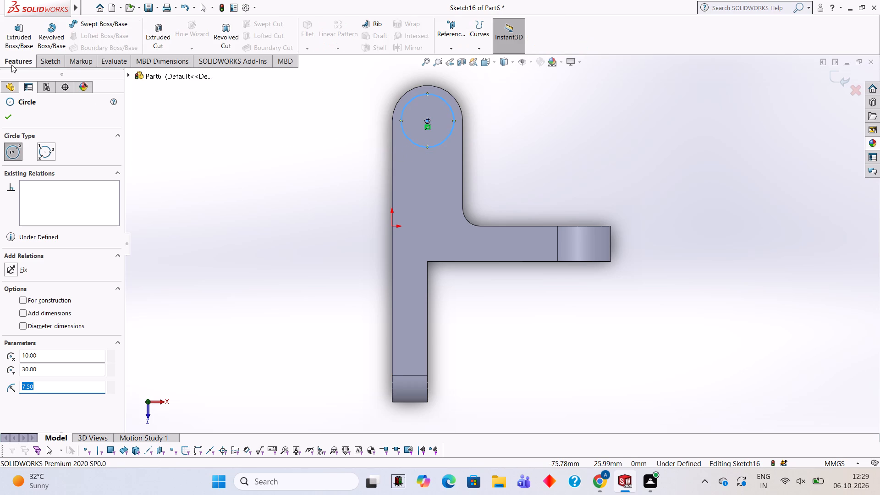
click(158, 34)
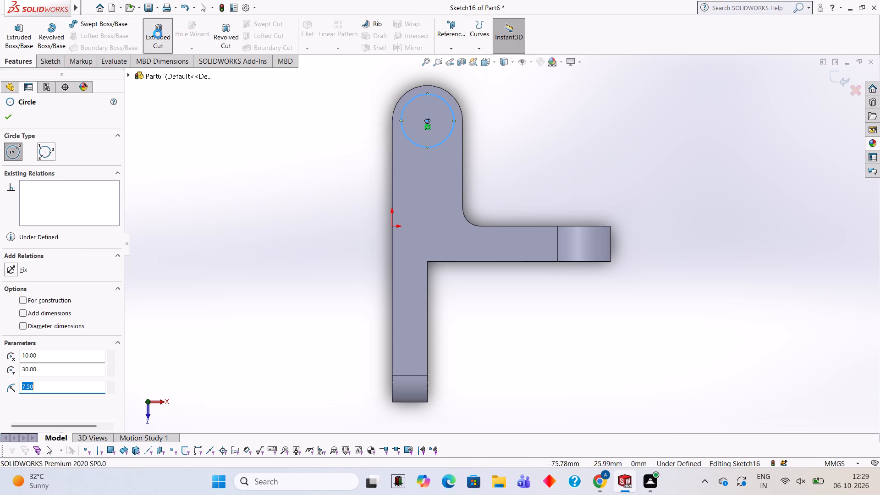
middle_drag(249, 178, 350, 132)
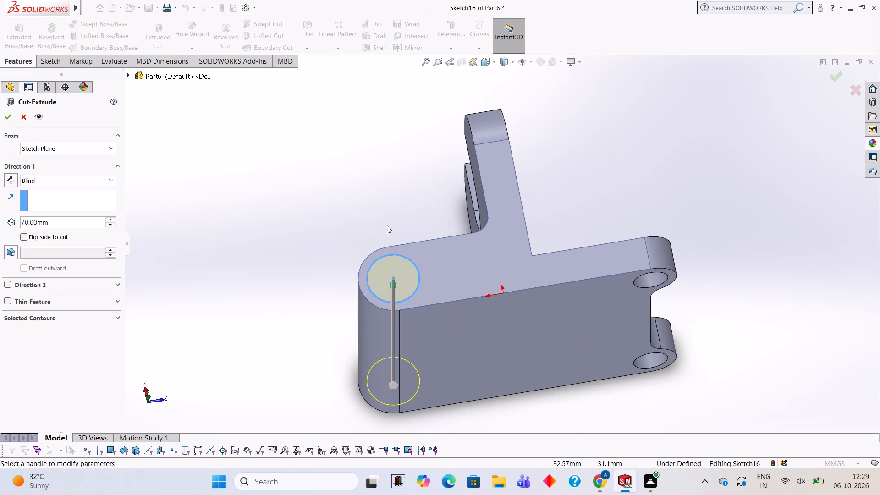
click(10, 115)
click(247, 143)
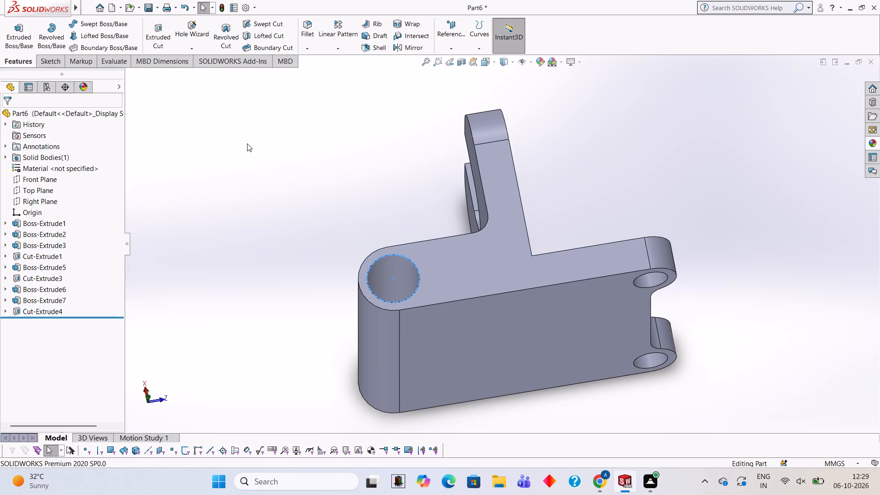
Examine the bracket from all sides, including the new bore, the slotted plate and the drilled flange.
middle_drag(319, 173, 443, 331)
scroll(319, 173, up, 1)
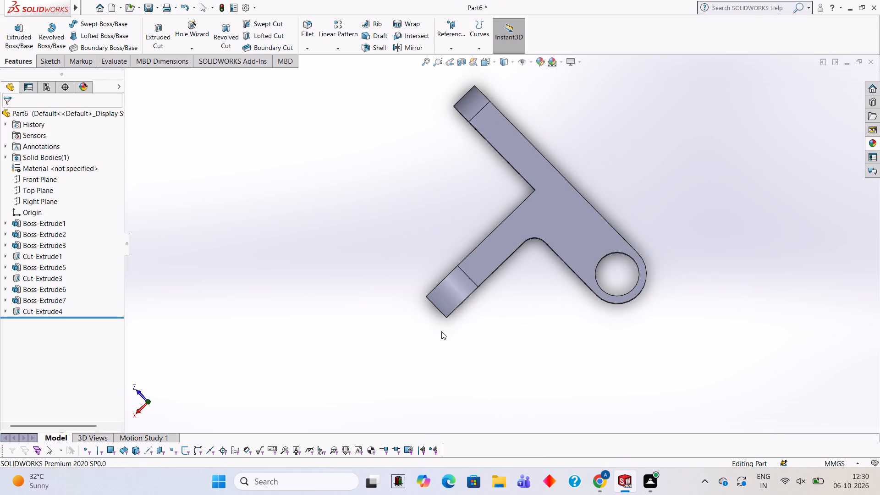
middle_drag(444, 243, 496, 144)
middle_drag(513, 310, 575, 107)
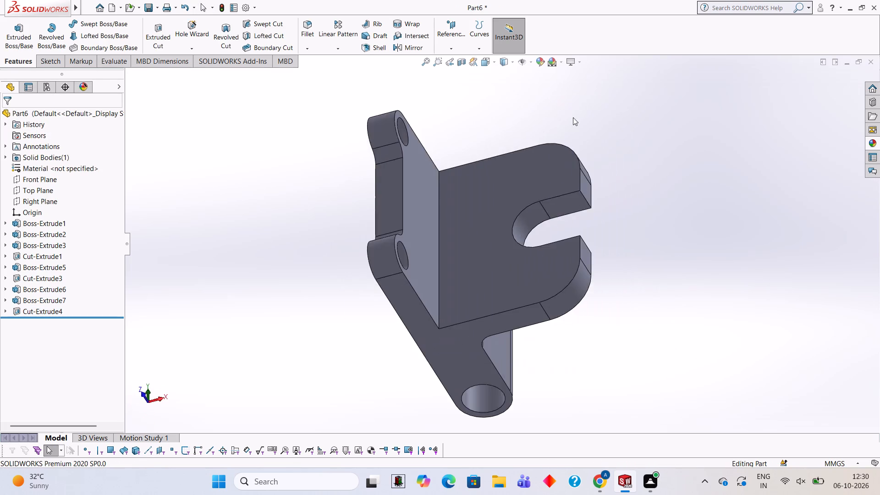
middle_drag(559, 308, 579, 214)
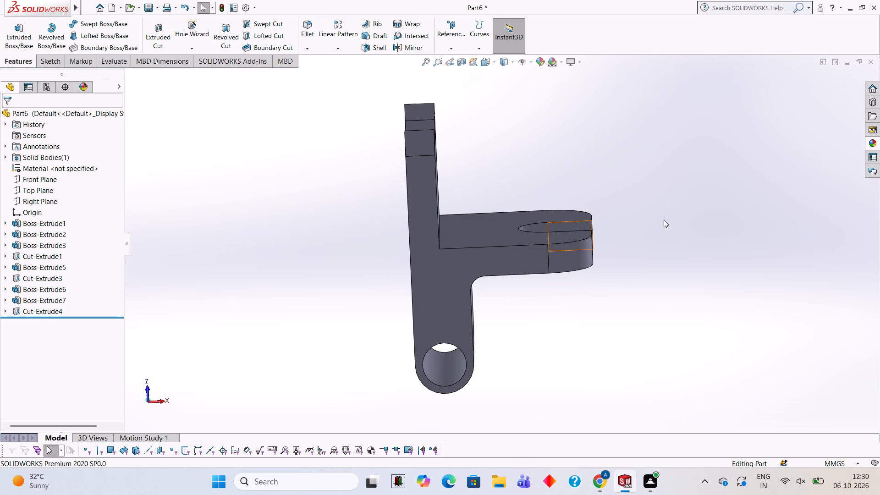
middle_drag(673, 214, 638, 297)
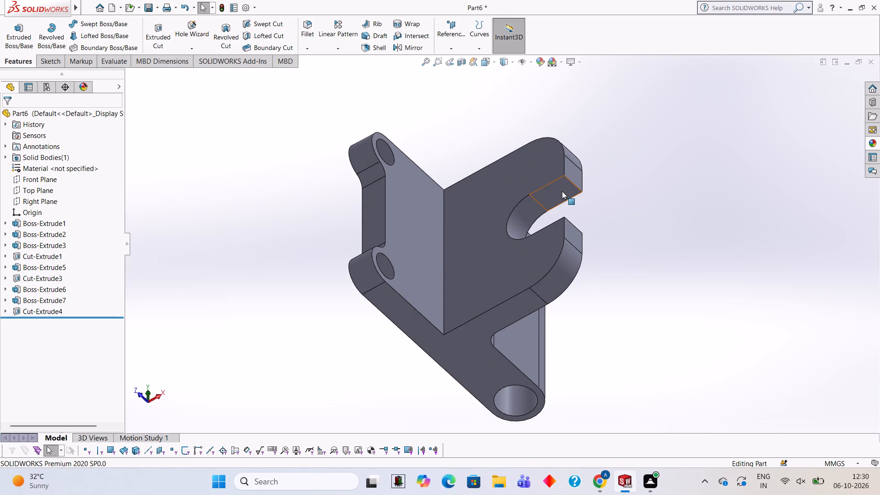
scroll(562, 191, up, 1)
middle_drag(582, 176, 508, 254)
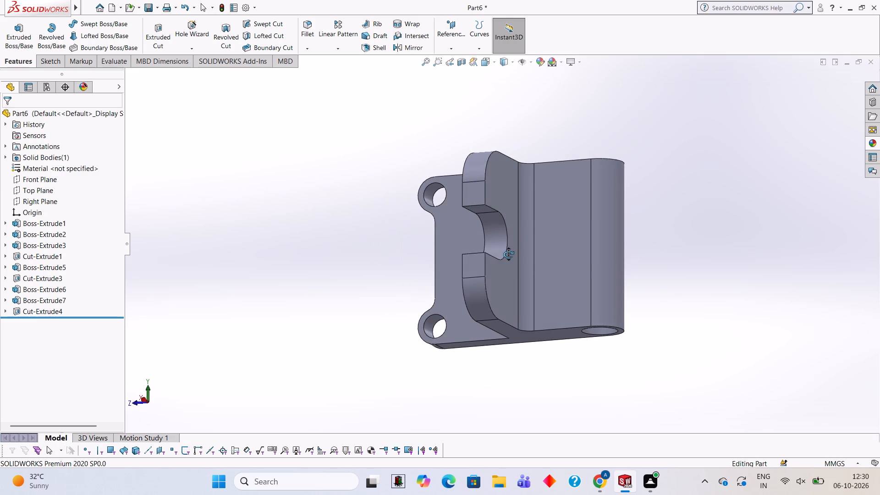
middle_drag(508, 254, 709, 149)
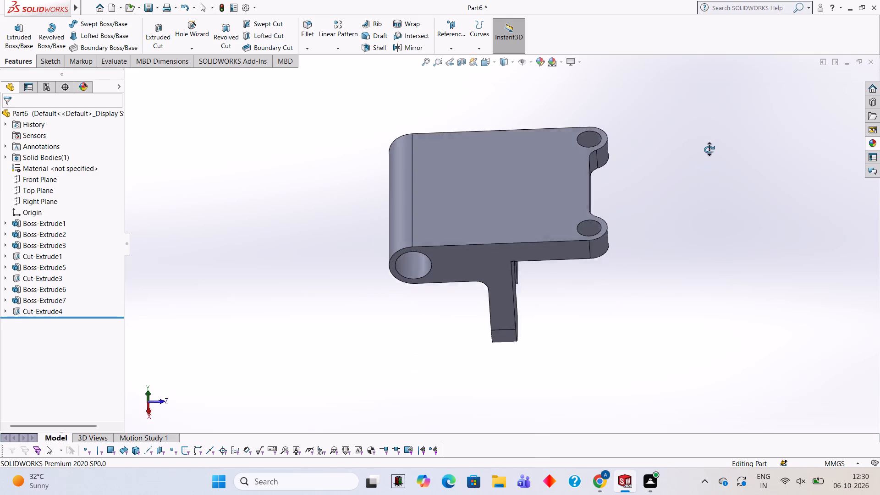
middle_drag(709, 149, 607, 126)
middle_drag(611, 274, 626, 167)
scroll(622, 177, up, 1)
middle_drag(592, 250, 561, 300)
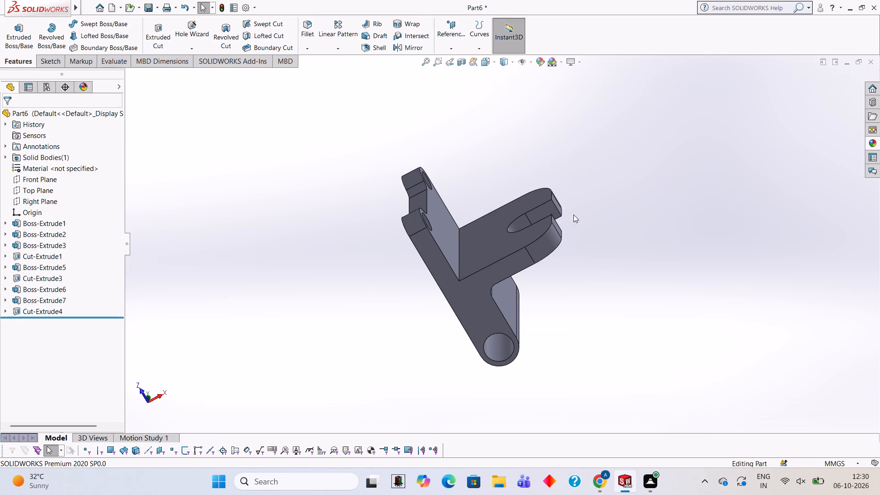
middle_drag(559, 220, 573, 235)
middle_drag(629, 198, 607, 215)
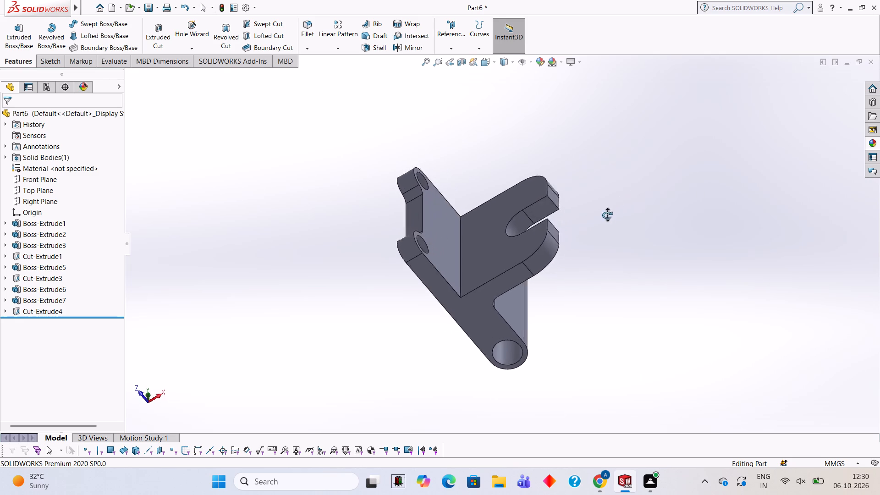
middle_drag(607, 215, 514, 372)
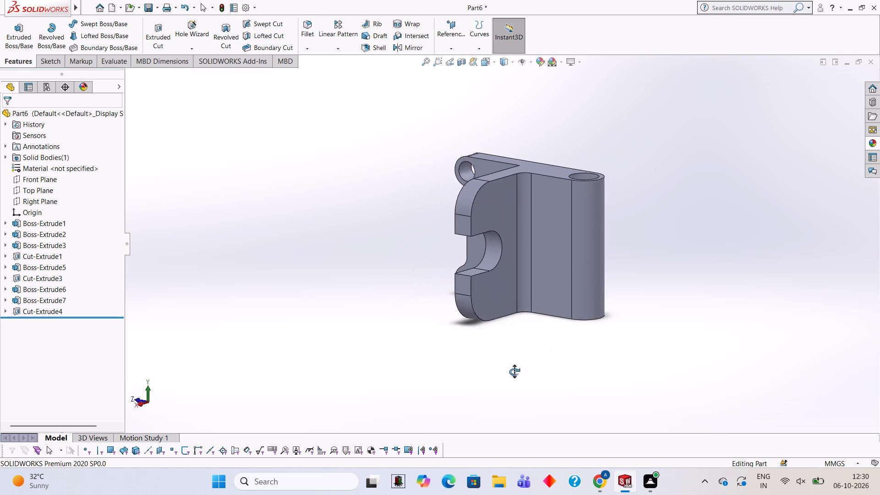
middle_drag(514, 372, 592, 294)
Apply the solid Pink appearance to the whole bracket body.
click(873, 143)
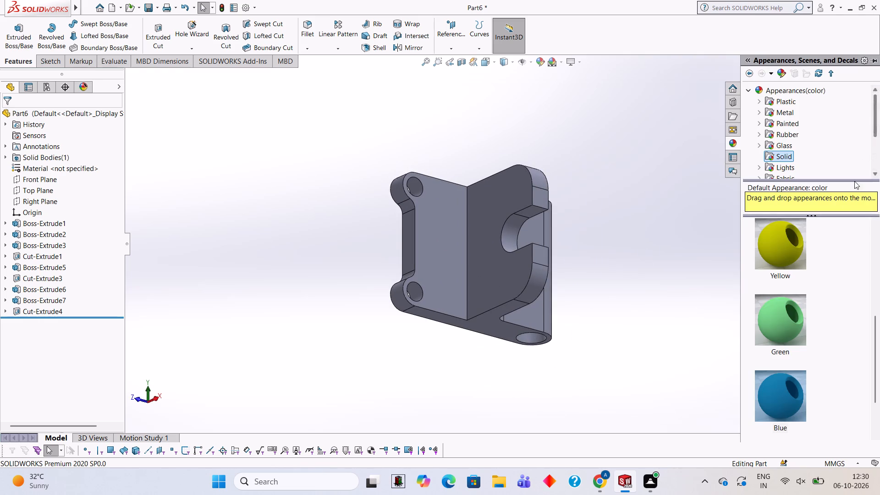
scroll(804, 315, down, 2)
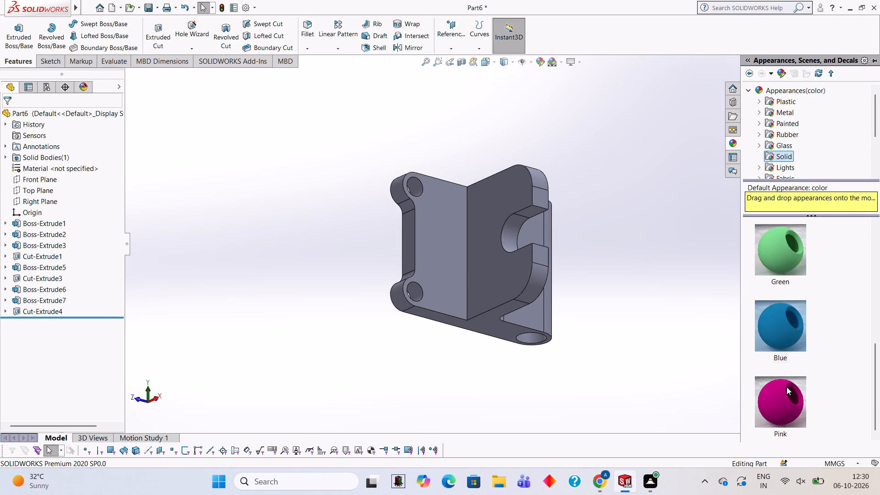
drag(786, 387, 489, 236)
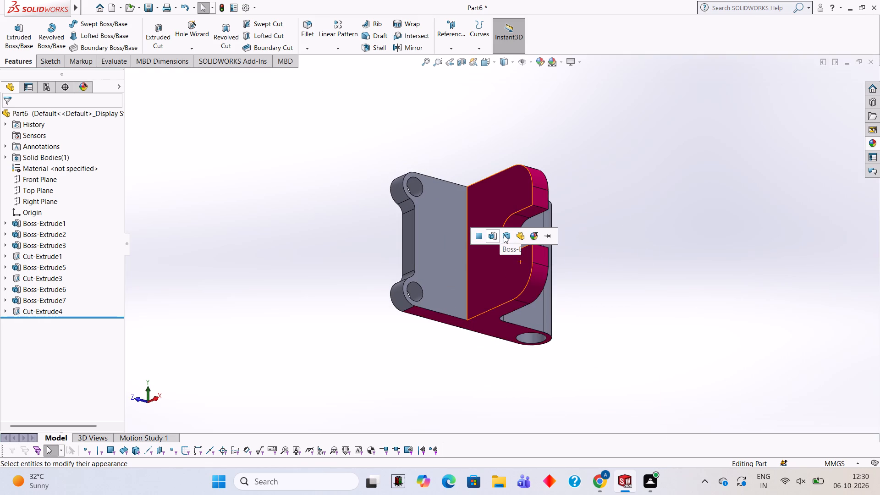
click(504, 235)
Apply the solid Green appearance to the flange's two drilled holes.
scroll(494, 203, down, 4)
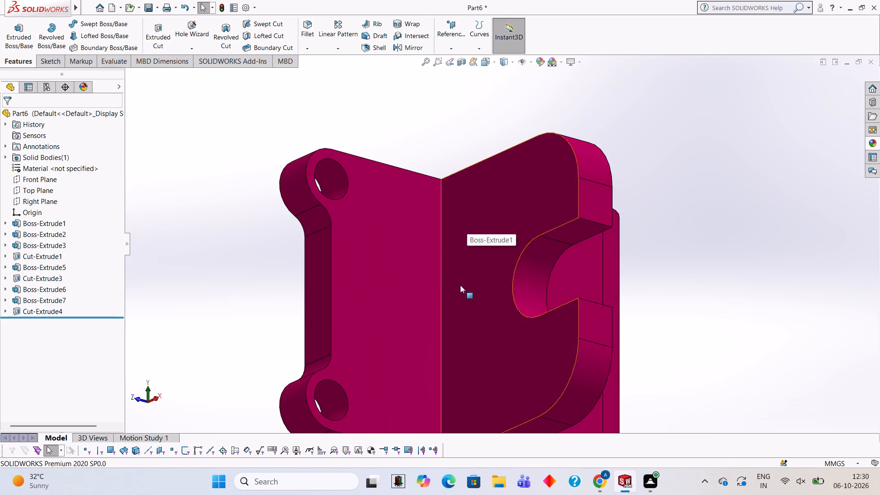
scroll(386, 241, up, 2)
scroll(385, 237, down, 2)
click(871, 143)
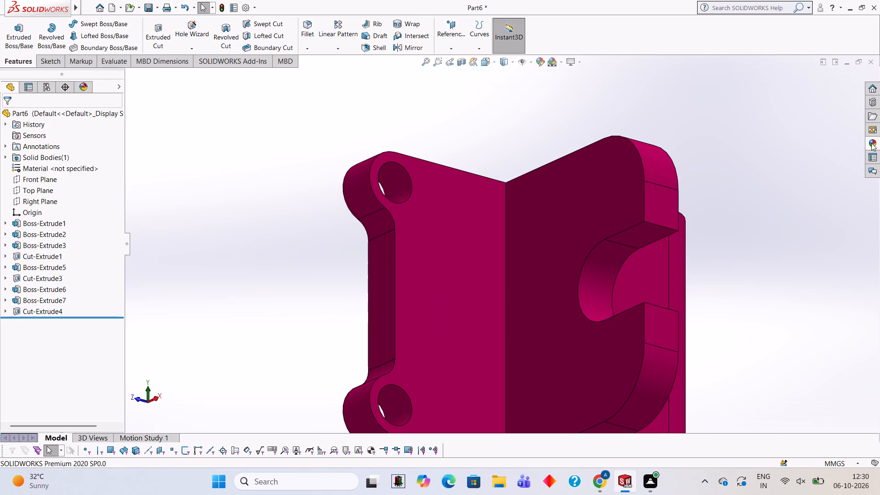
drag(792, 256, 407, 191)
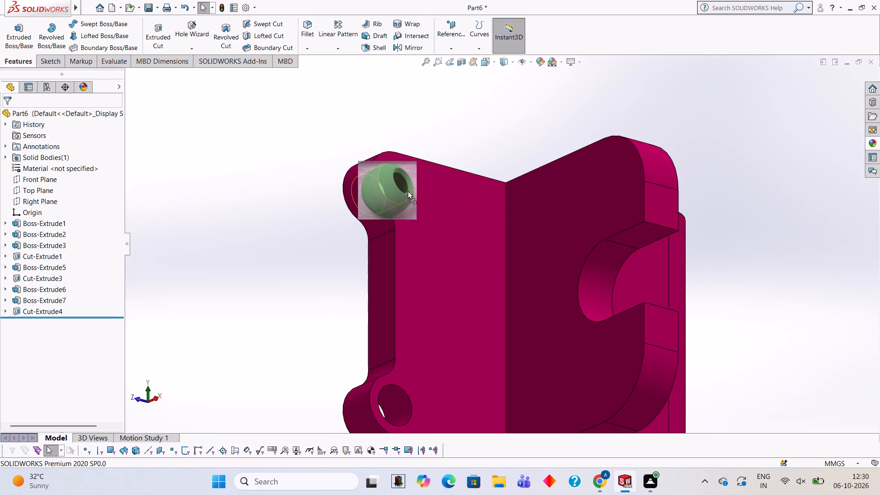
drag(407, 191, 408, 191)
click(408, 191)
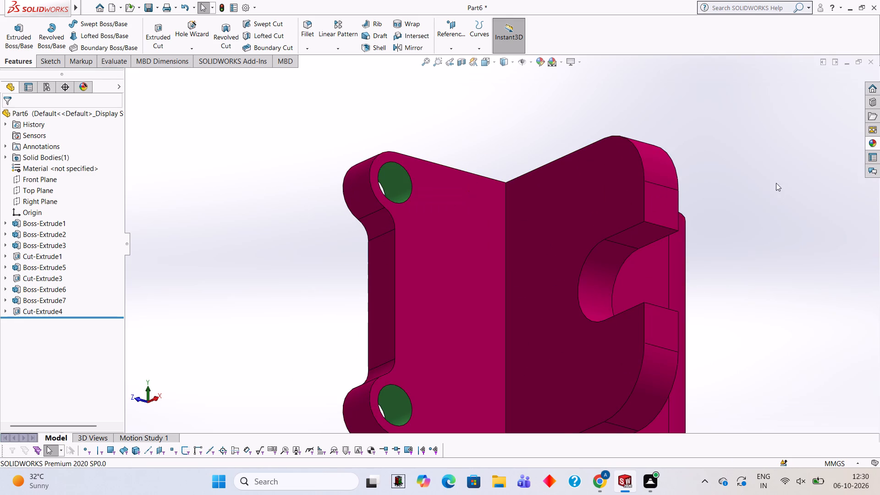
Apply the solid Green appearance to the slot's curved inner face and its upper flat face.
click(872, 142)
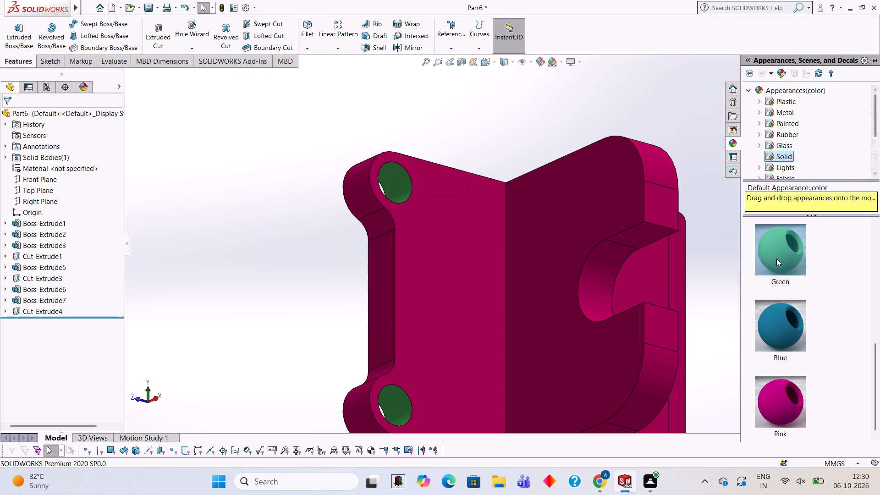
drag(776, 258, 610, 265)
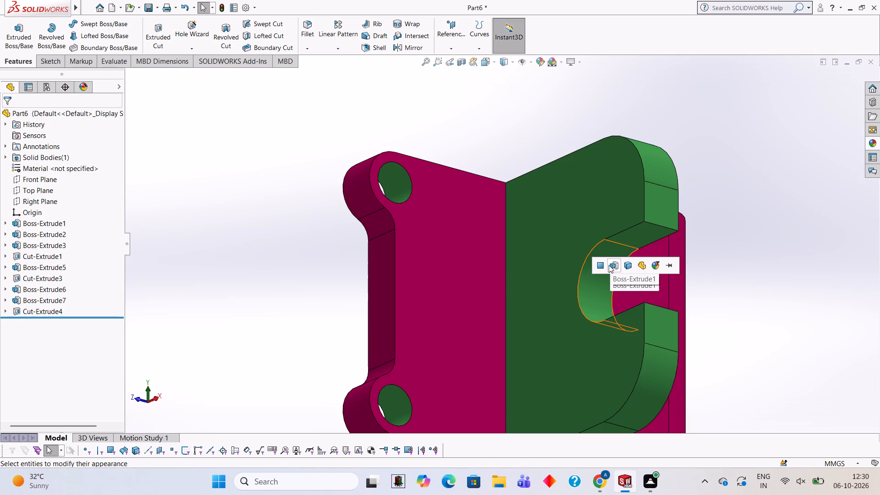
click(603, 265)
scroll(633, 217, down, 3)
middle_drag(643, 260, 639, 197)
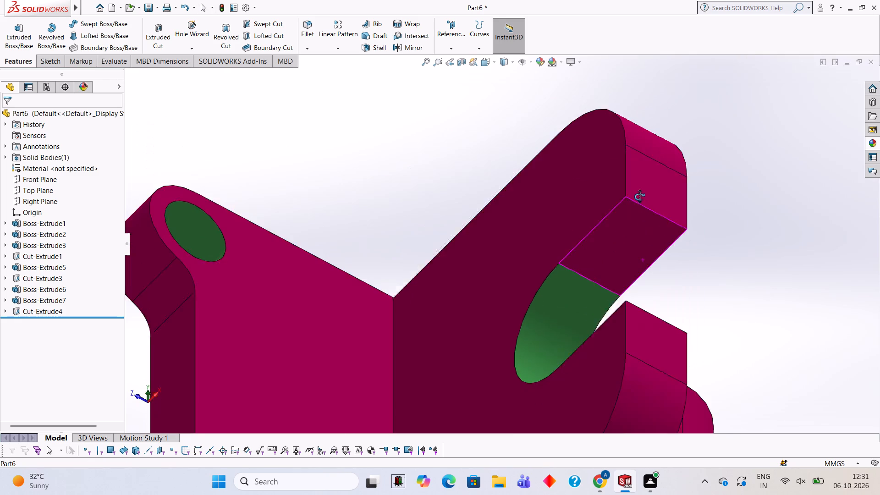
middle_drag(639, 197, 639, 196)
click(878, 144)
drag(792, 257, 681, 265)
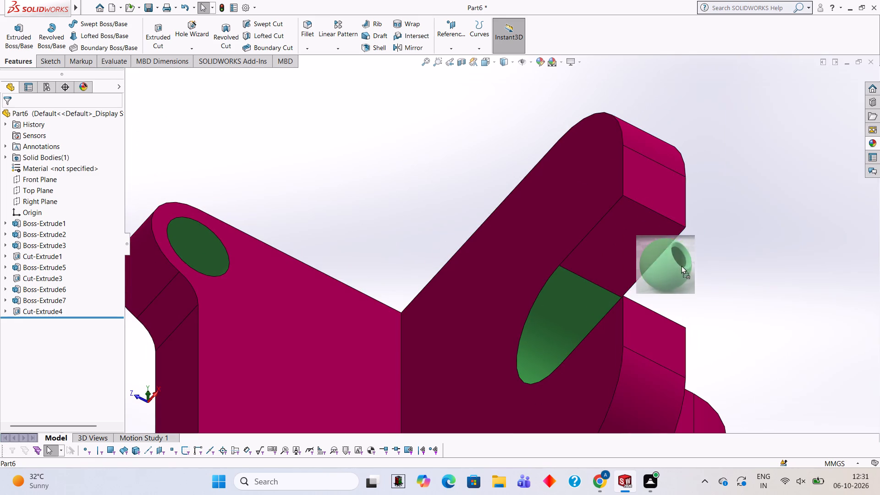
drag(681, 265, 652, 247)
click(652, 247)
Apply the solid Green appearance to the slot's lower flat face.
middle_drag(652, 223, 613, 376)
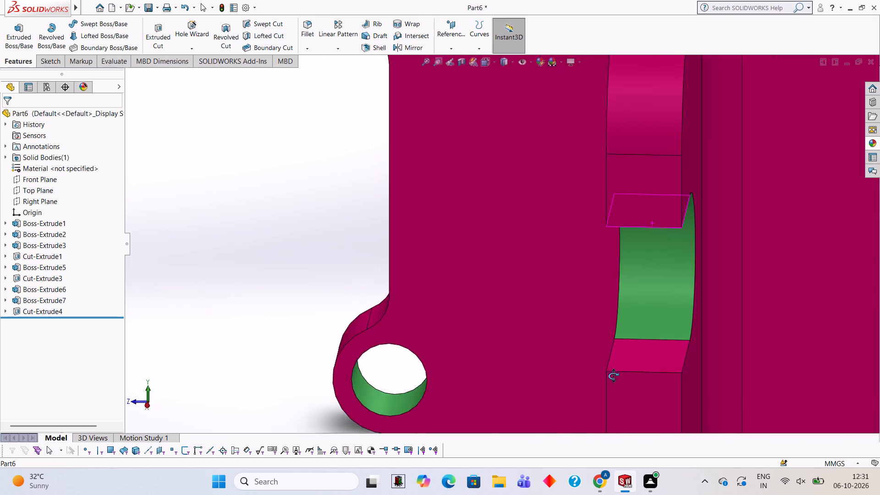
middle_drag(613, 376, 604, 404)
middle_drag(665, 321, 663, 349)
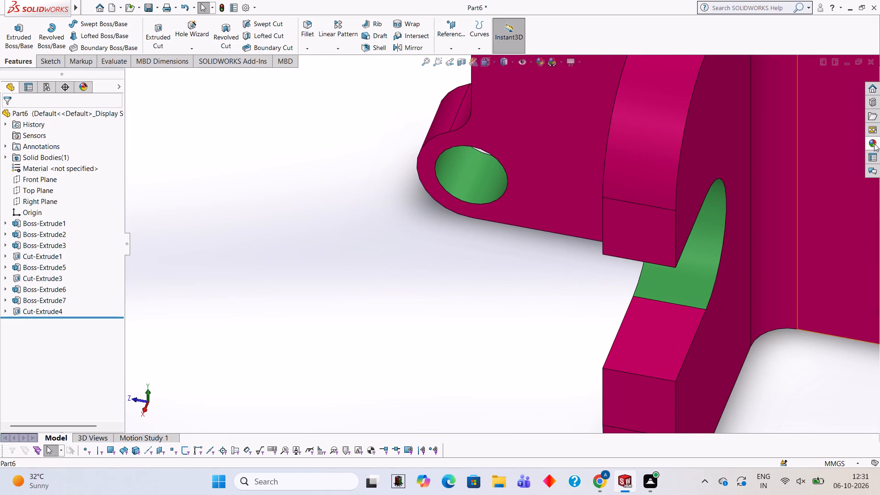
click(874, 143)
drag(792, 244, 670, 326)
click(670, 326)
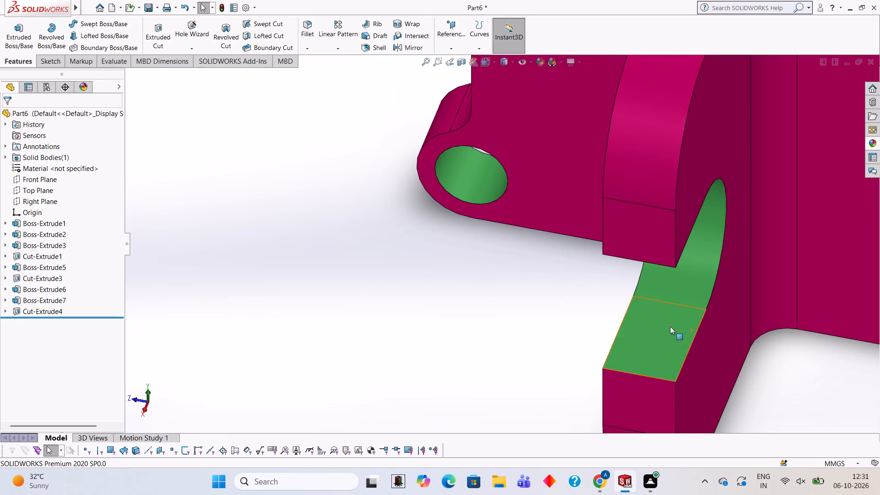
scroll(670, 326, up, 3)
middle_drag(670, 326, 614, 377)
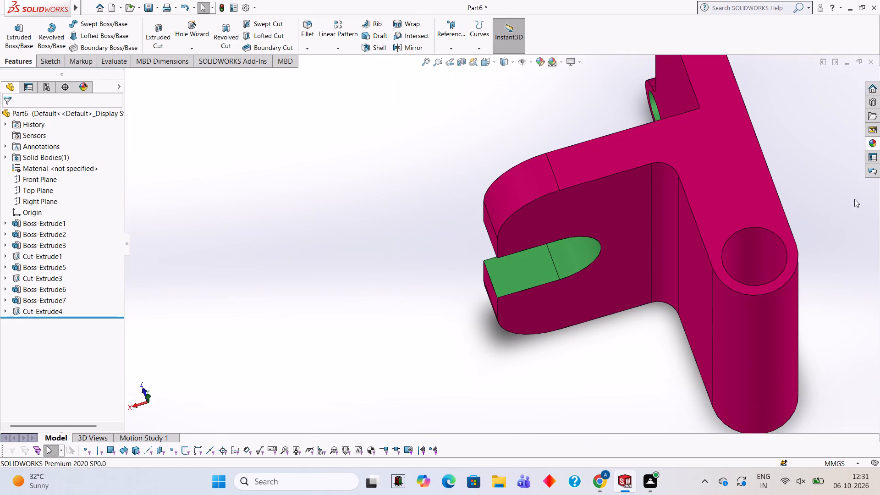
Apply the solid Green appearance to the bore through the rear block.
click(878, 145)
drag(791, 254, 777, 264)
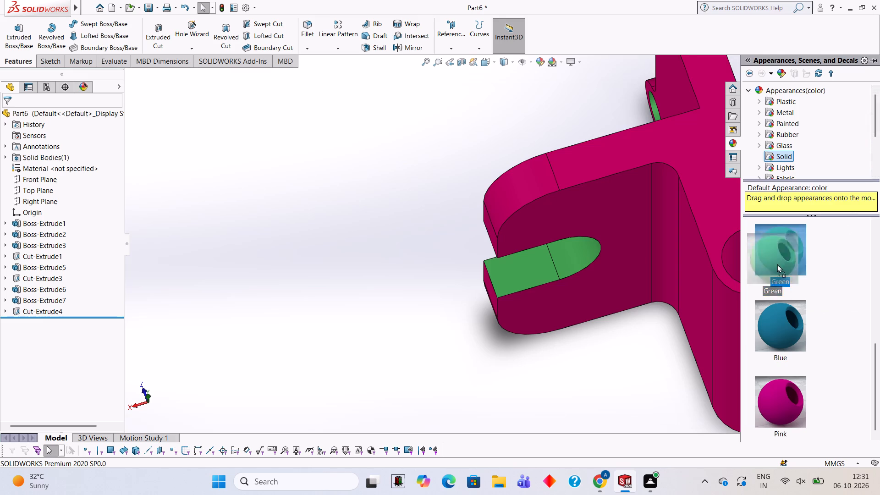
drag(777, 264, 762, 258)
click(762, 258)
Apply the solid yellow appearance to the rounded outer face of the rear block.
scroll(761, 259, up, 1)
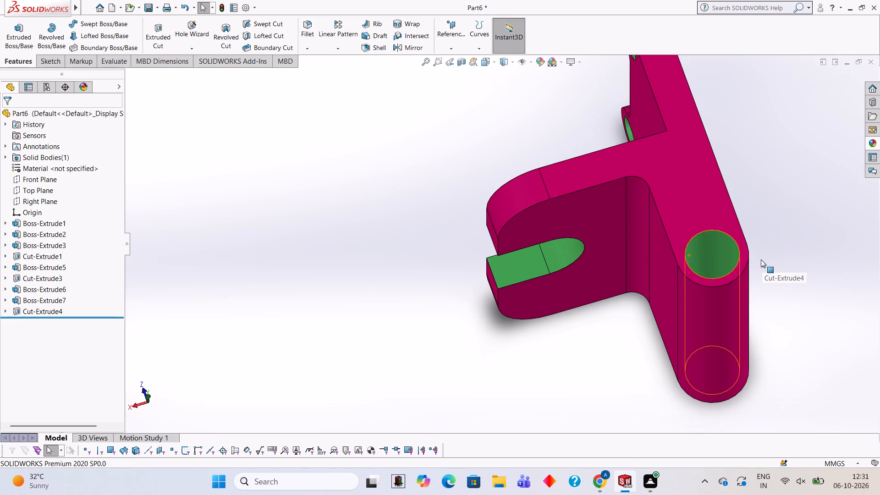
scroll(761, 259, up, 2)
middle_drag(761, 259, 771, 148)
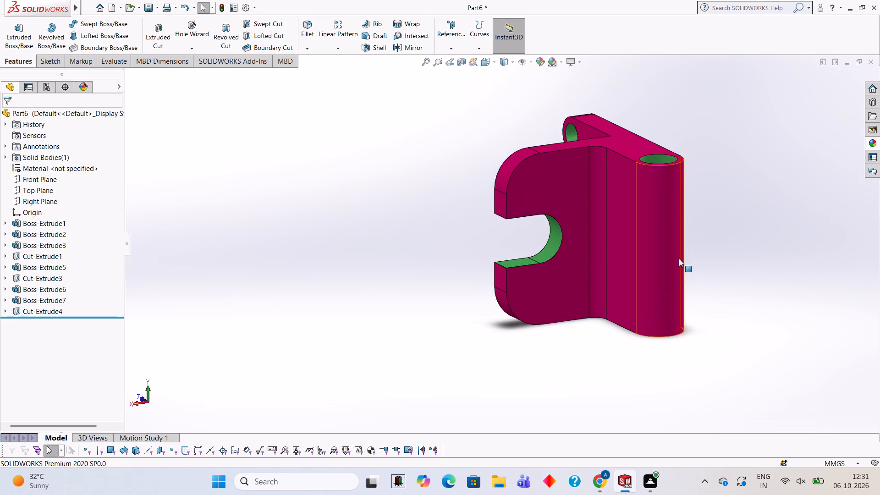
scroll(679, 257, down, 1)
click(879, 139)
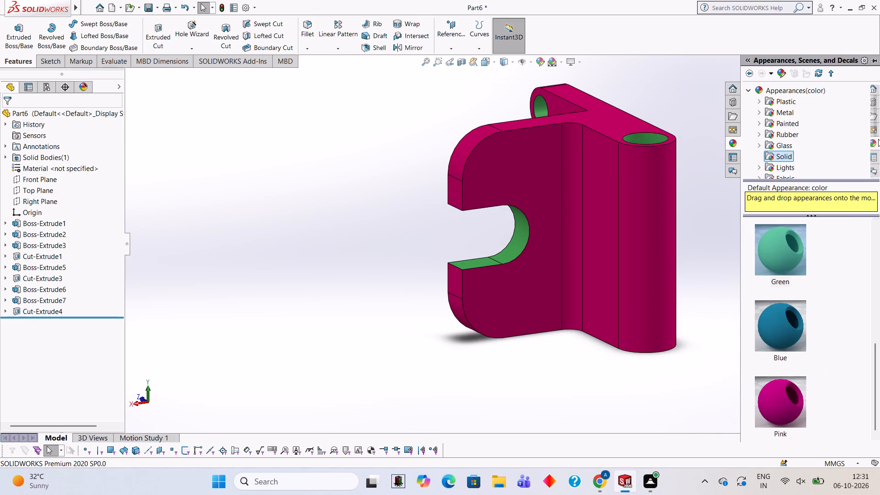
scroll(805, 307, down, 2)
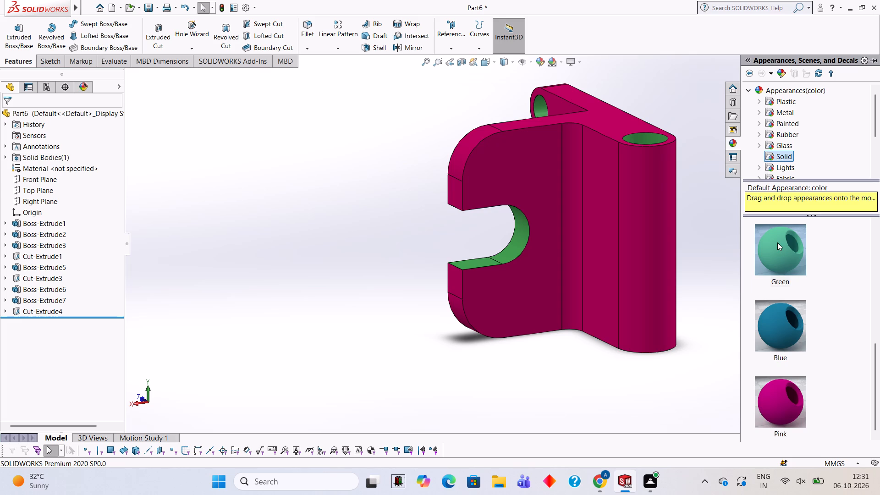
scroll(771, 321, up, 3)
scroll(788, 355, up, 3)
scroll(788, 355, down, 8)
scroll(788, 355, up, 3)
scroll(785, 356, down, 1)
drag(785, 356, 689, 249)
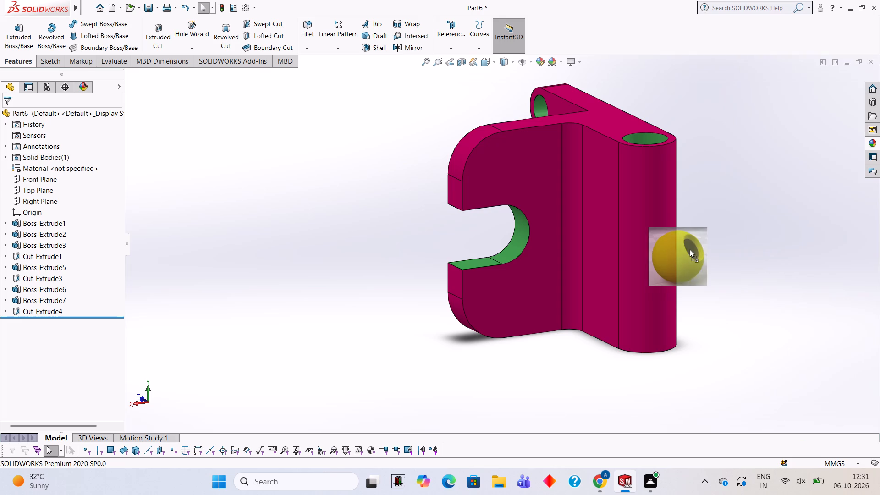
drag(689, 249, 651, 207)
click(651, 207)
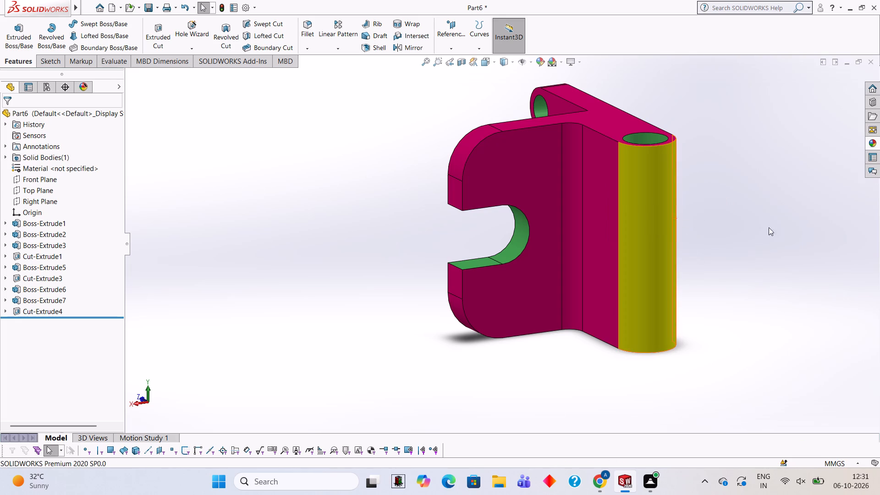
Examine the coloured bracket from all sides, including the flange holes, slot, bore and rounded rear block.
scroll(773, 228, up, 4)
middle_drag(741, 274, 594, 356)
middle_drag(602, 335, 621, 293)
middle_drag(627, 285, 704, 192)
middle_drag(702, 192, 667, 255)
middle_drag(681, 198, 709, 388)
middle_drag(686, 302, 785, 295)
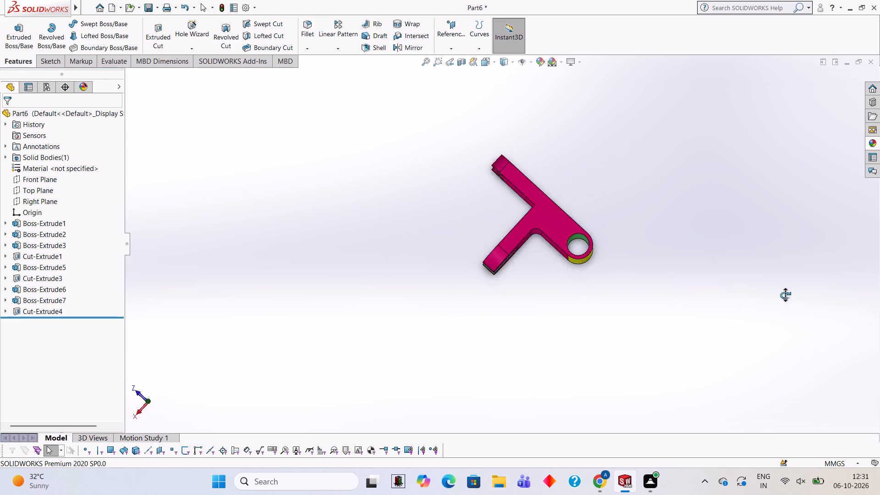
middle_drag(785, 295, 801, 255)
middle_drag(662, 289, 686, 162)
middle_drag(646, 287, 699, 153)
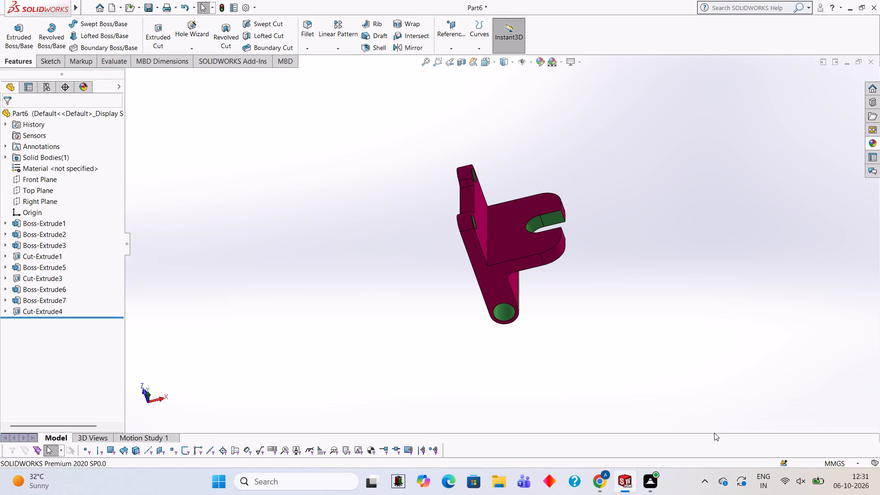
scroll(739, 316, up, 2)
scroll(730, 280, down, 3)
middle_drag(704, 228, 720, 184)
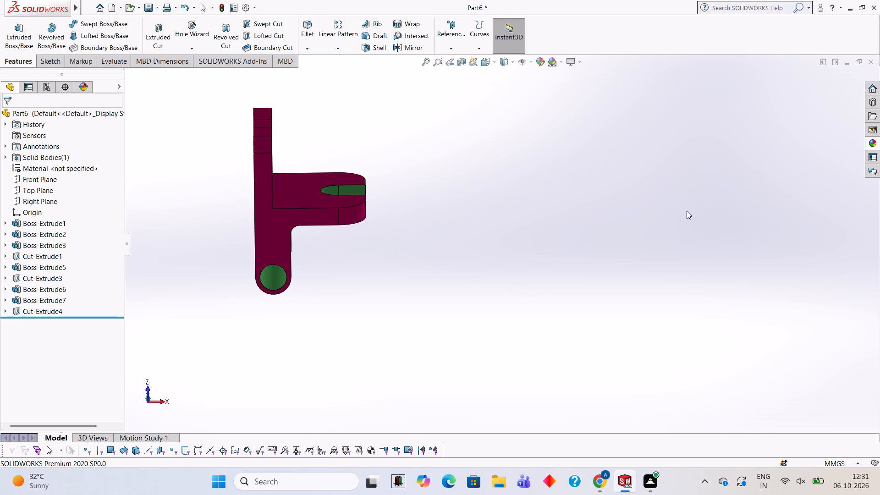
middle_drag(679, 226, 679, 216)
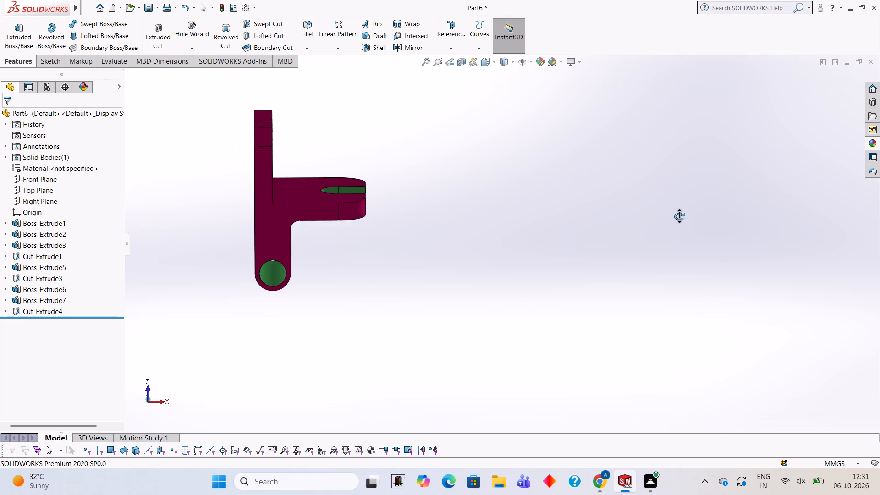
middle_drag(679, 216, 671, 258)
middle_drag(698, 180, 666, 236)
scroll(666, 236, down, 1)
scroll(734, 219, up, 3)
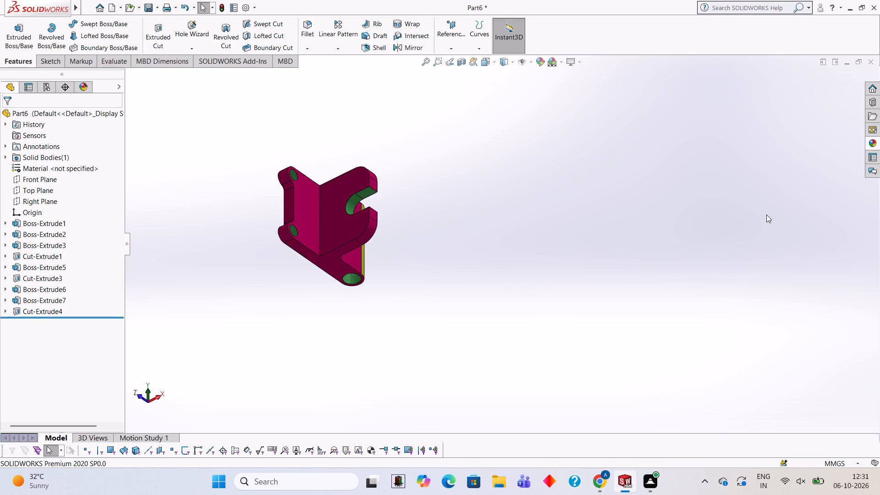
middle_drag(768, 214, 728, 219)
middle_drag(738, 229, 757, 231)
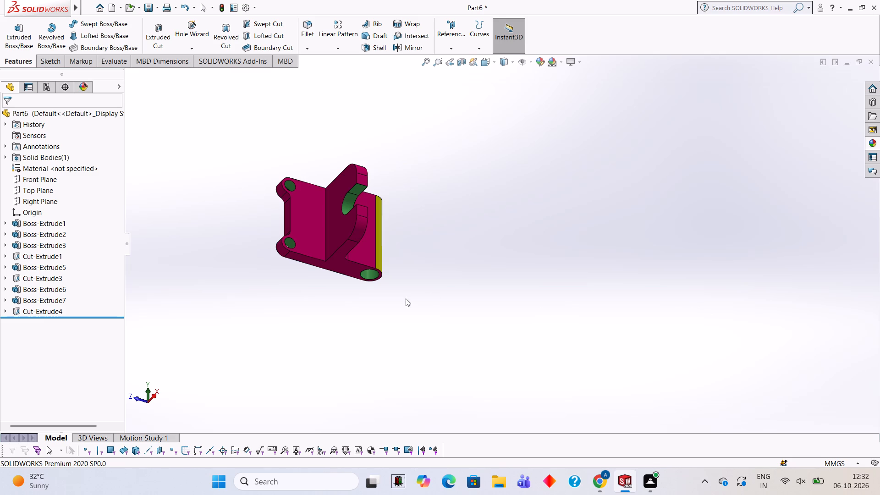
scroll(262, 203, up, 2)
scroll(262, 203, down, 1)
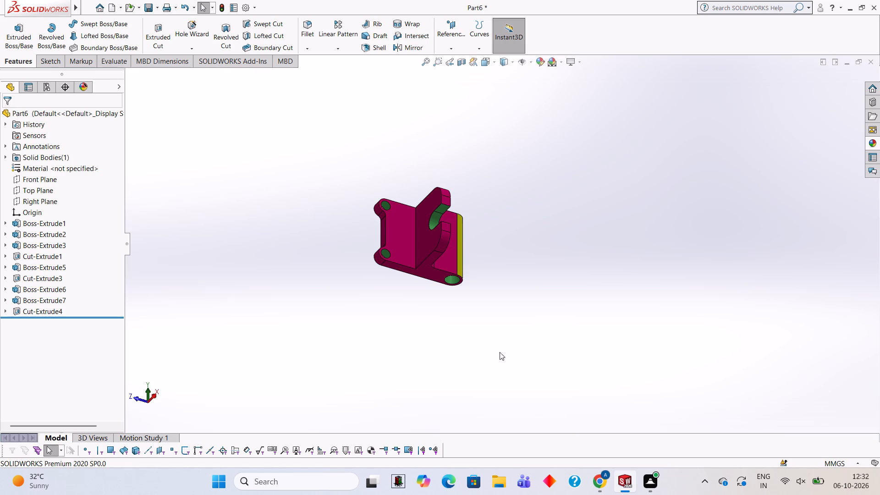
middle_drag(500, 240, 523, 227)
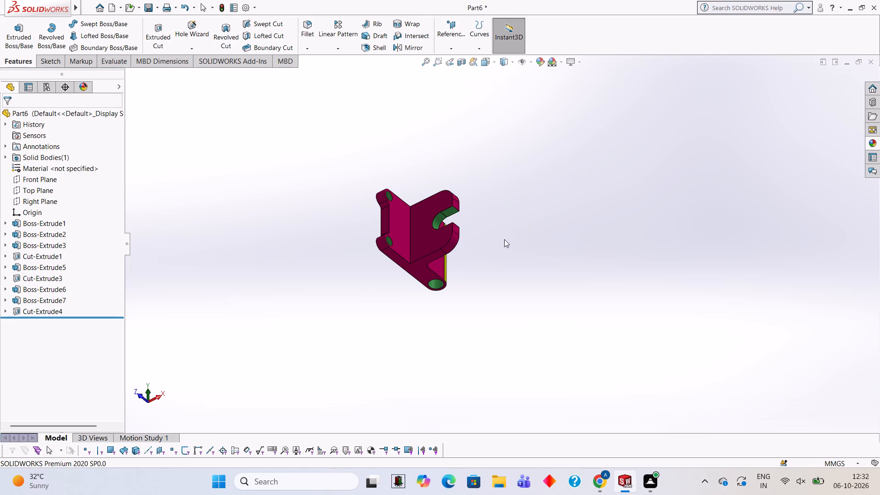
middle_drag(494, 246, 491, 239)
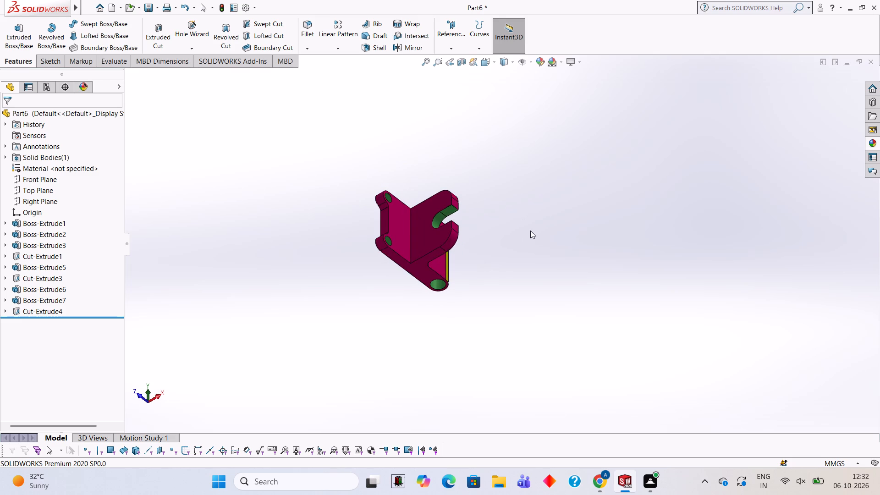
middle_drag(530, 231, 535, 237)
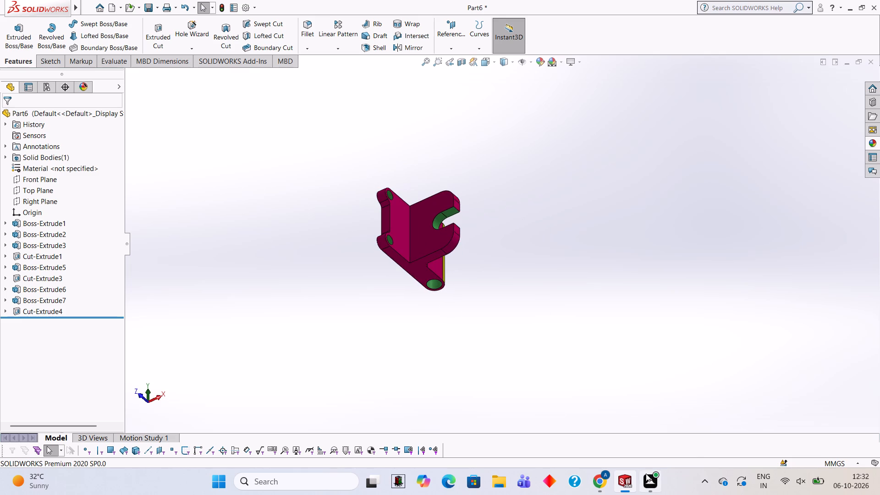
middle_drag(500, 214, 546, 252)
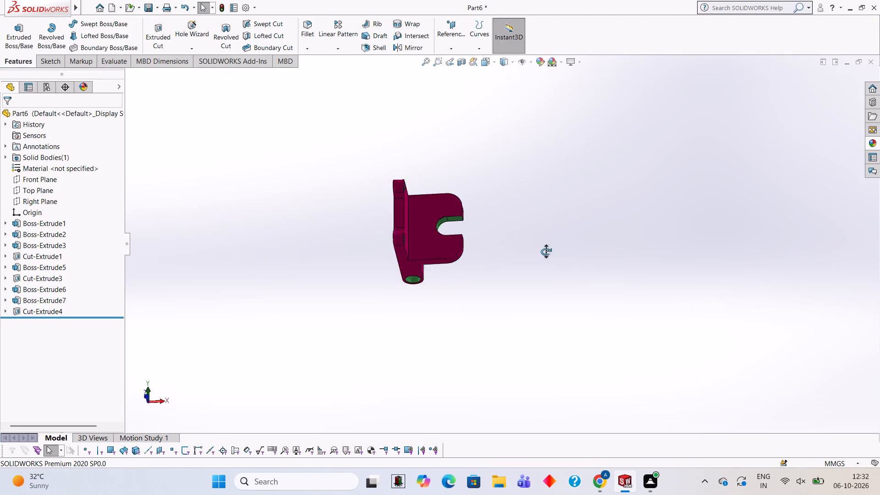
middle_drag(546, 252, 541, 317)
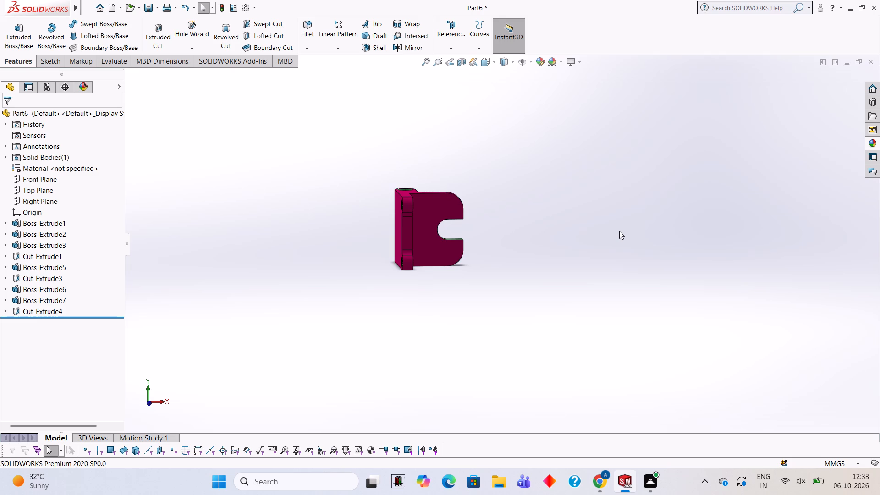
middle_drag(565, 242, 528, 143)
middle_drag(544, 225, 551, 214)
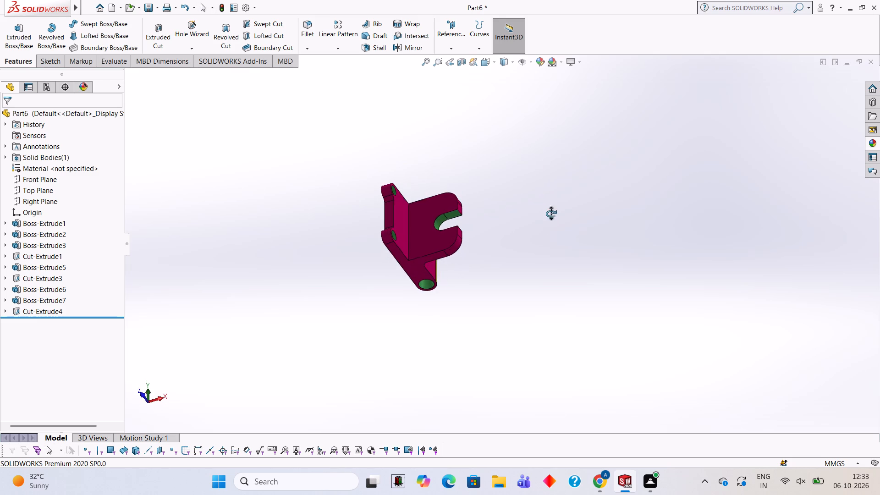
middle_drag(551, 214, 549, 199)
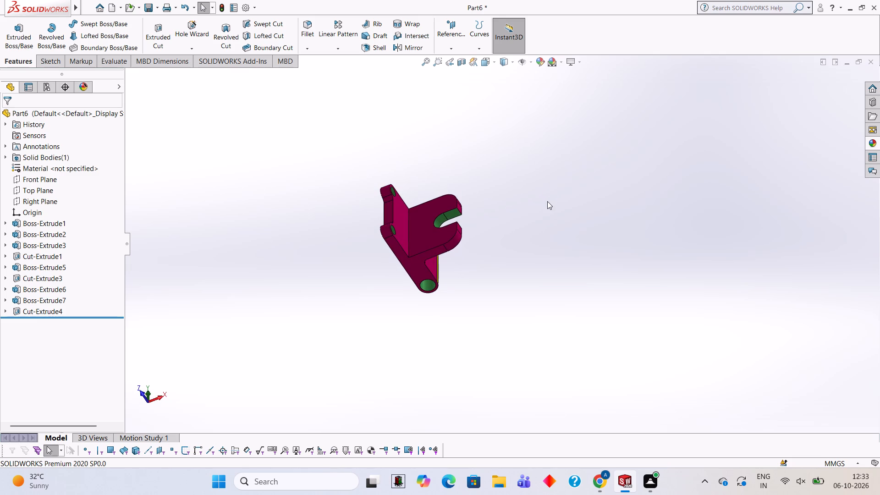
Save the part in the Documents folder as a SOLIDWORKS Part named L-Bracket.
key(ctrl+s)
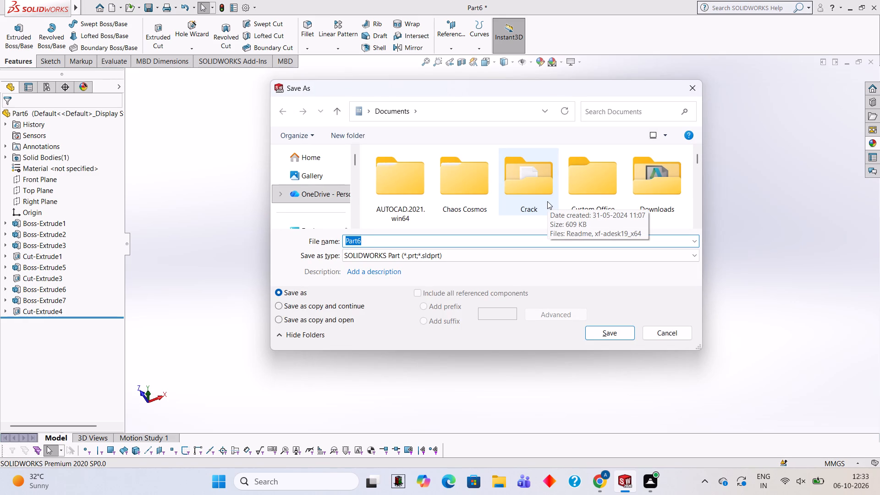
text(l b)
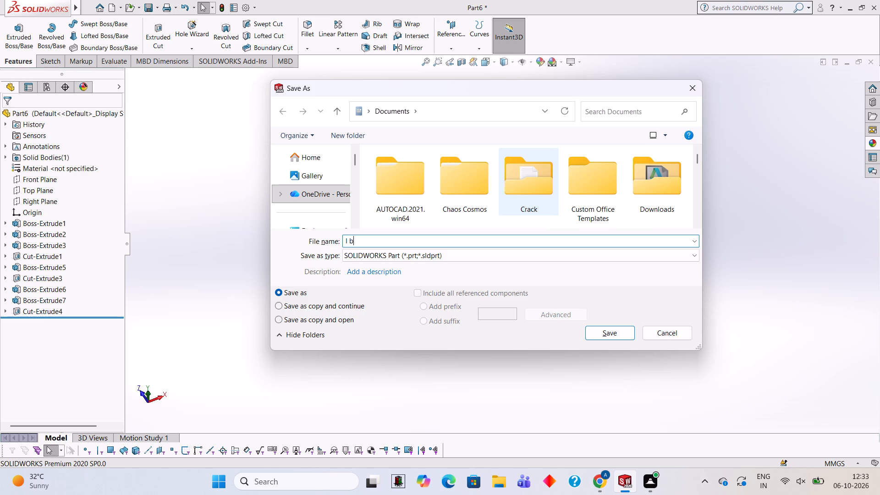
key(BackSpace)
key(BackSpace)
key(BackSpace)
text(L)
key(space)
key(b)
key(BackSpace)
key(BackSpace)
key(BackSpace)
text(L-)
text(B)
key(space)
key(BackSpace)
text(rac)
text(ket)
key(space)
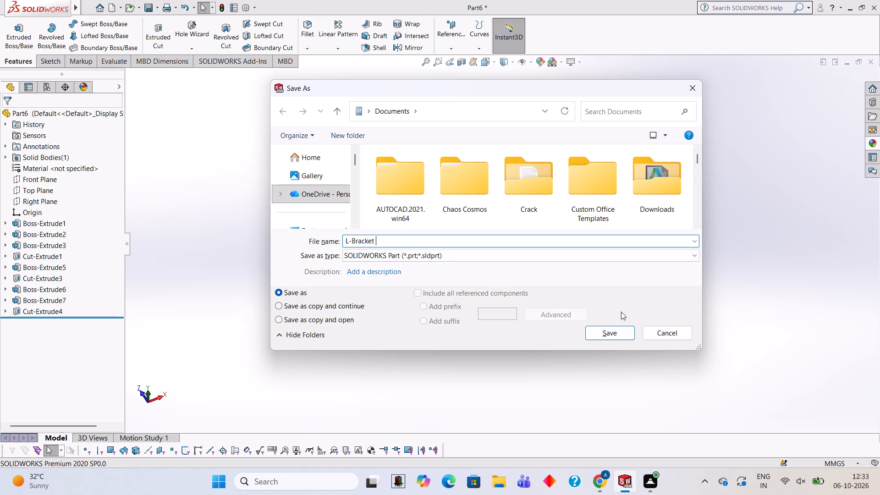
click(626, 334)
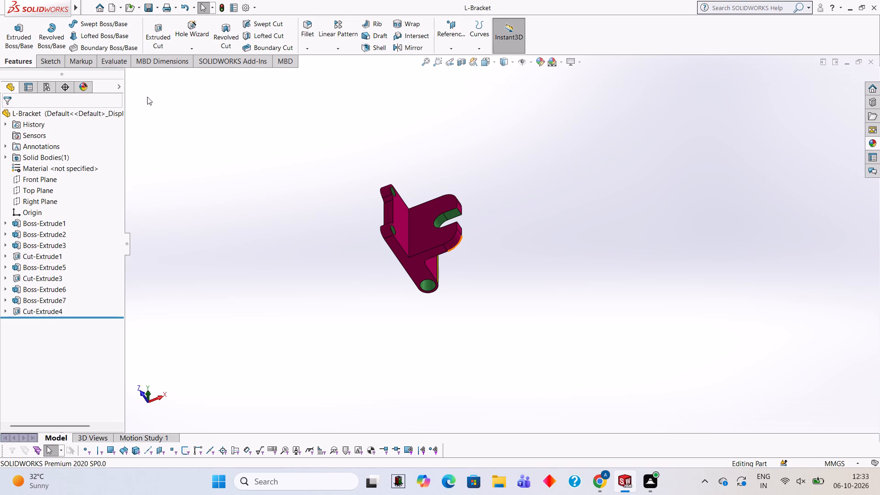
Save a copy of the bracket as an Adobe PDF named L-Bracket in the Documents folder.
click(154, 5)
click(178, 32)
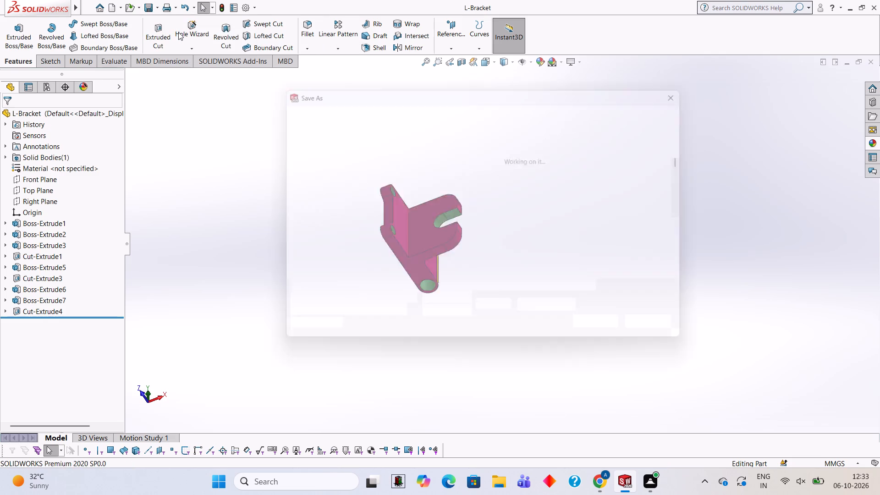
click(448, 259)
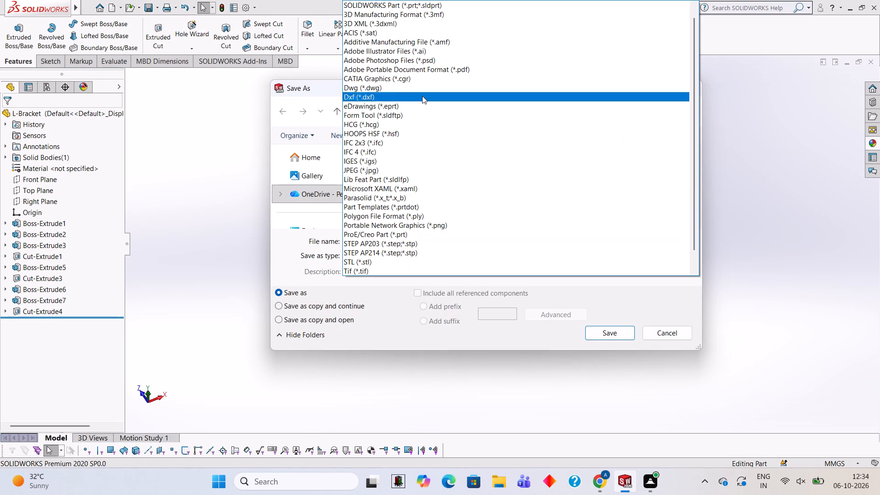
click(427, 71)
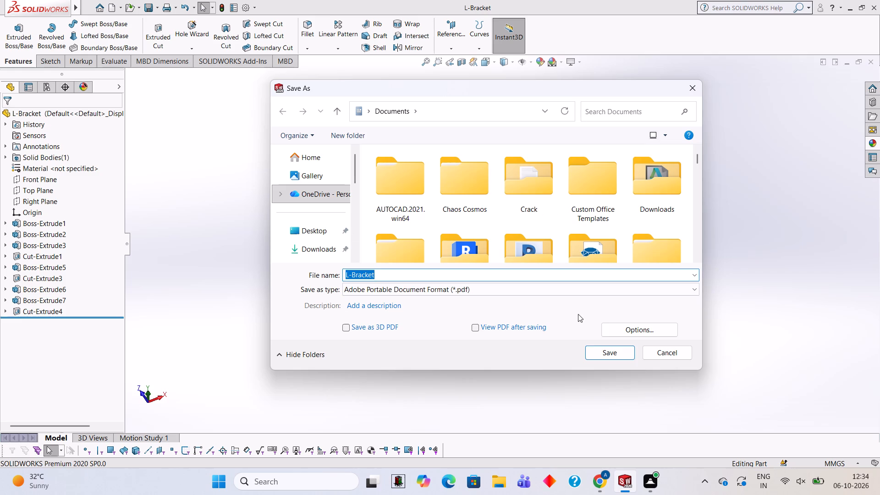
click(592, 347)
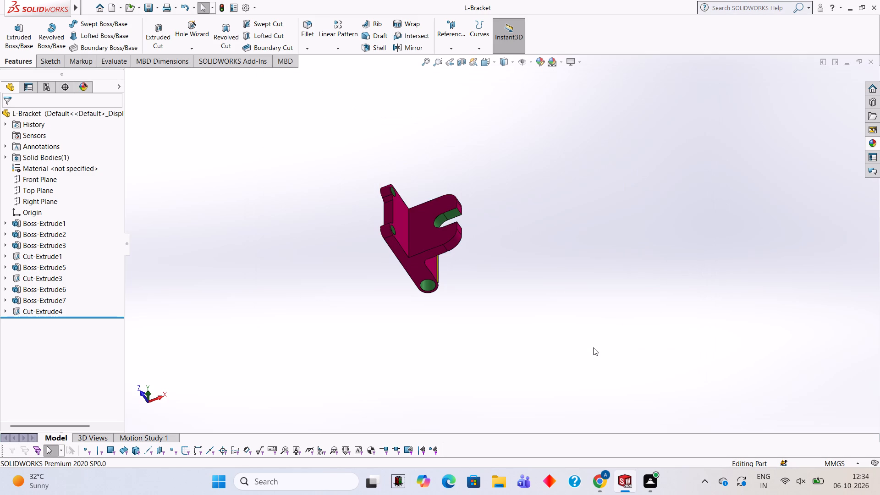